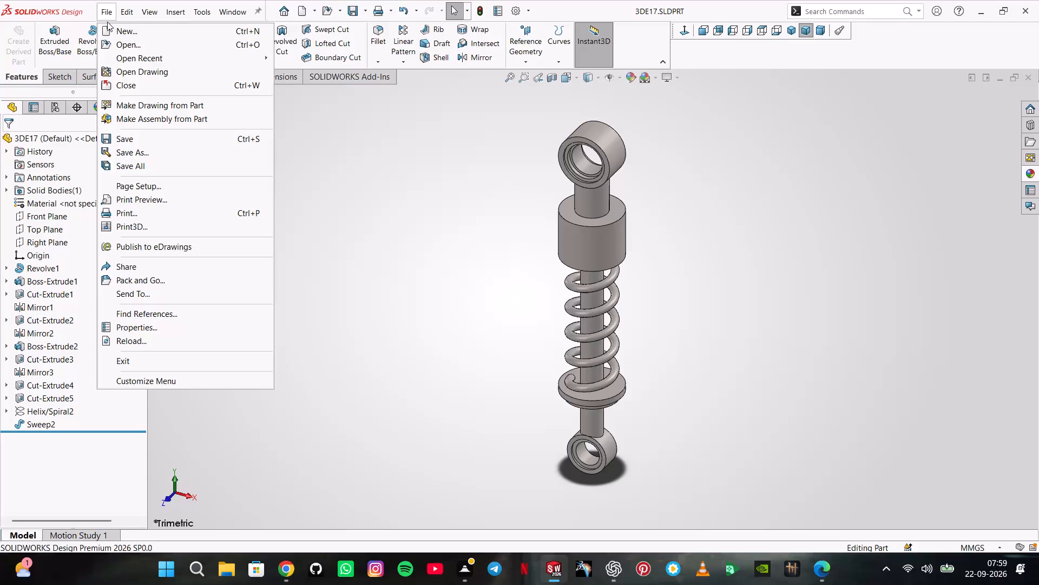
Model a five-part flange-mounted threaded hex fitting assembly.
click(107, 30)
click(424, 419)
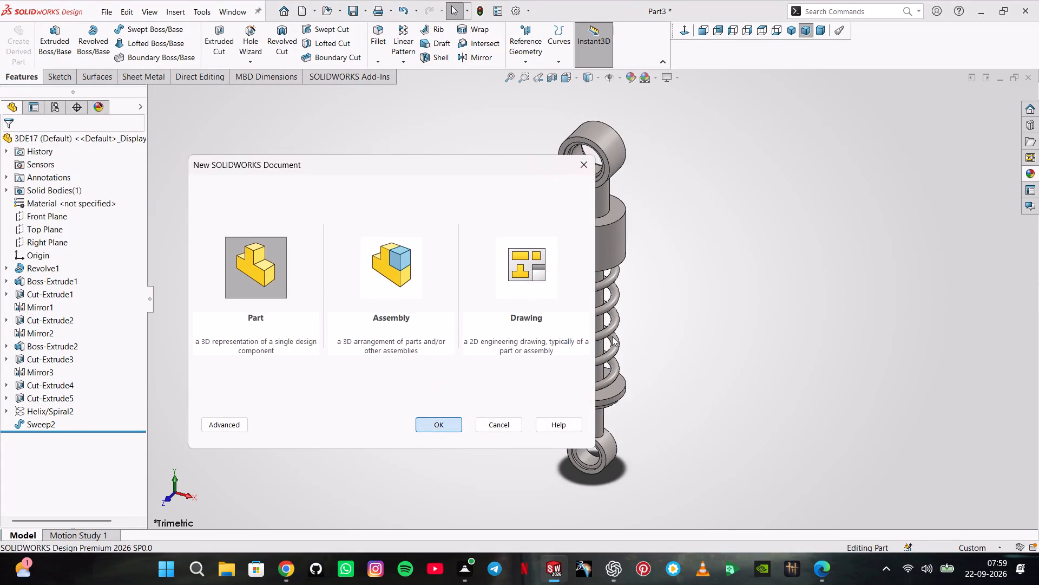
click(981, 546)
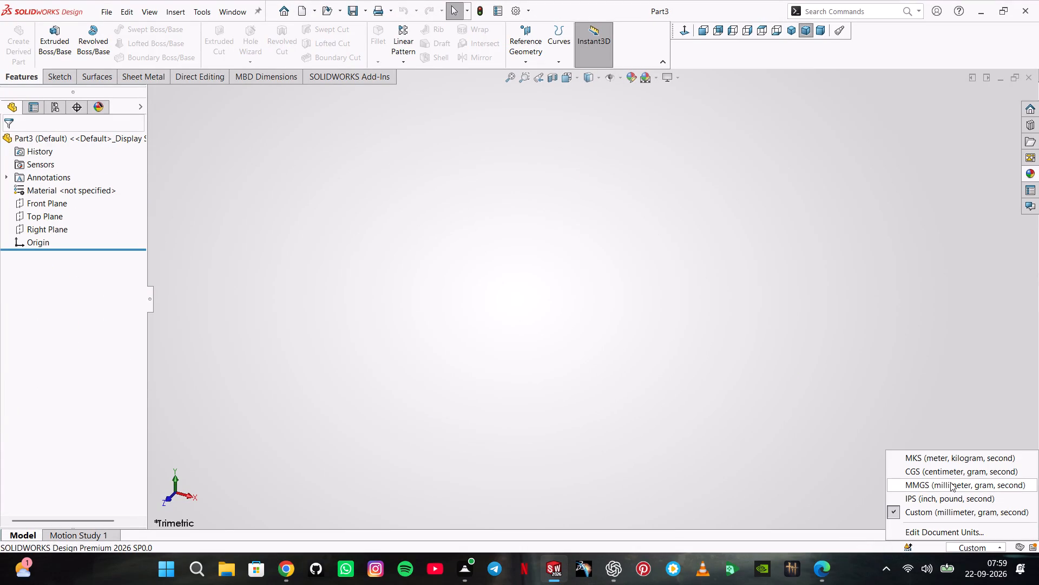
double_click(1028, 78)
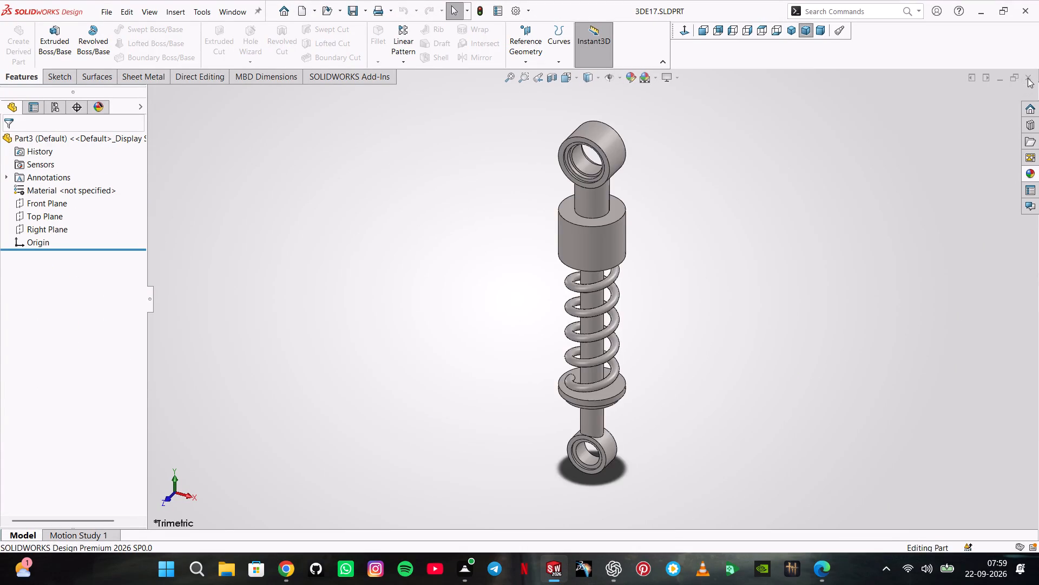
Close the 3DE17 shock absorber part.
click(1028, 78)
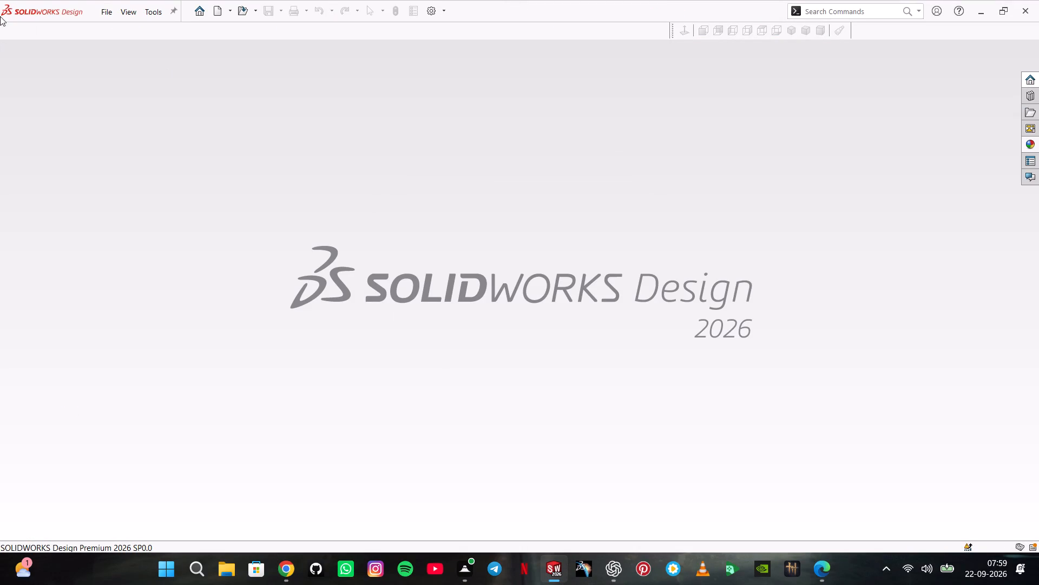
Create a new part document and set its unit system to MMGS (millimeter, gram, second).
click(114, 4)
click(116, 35)
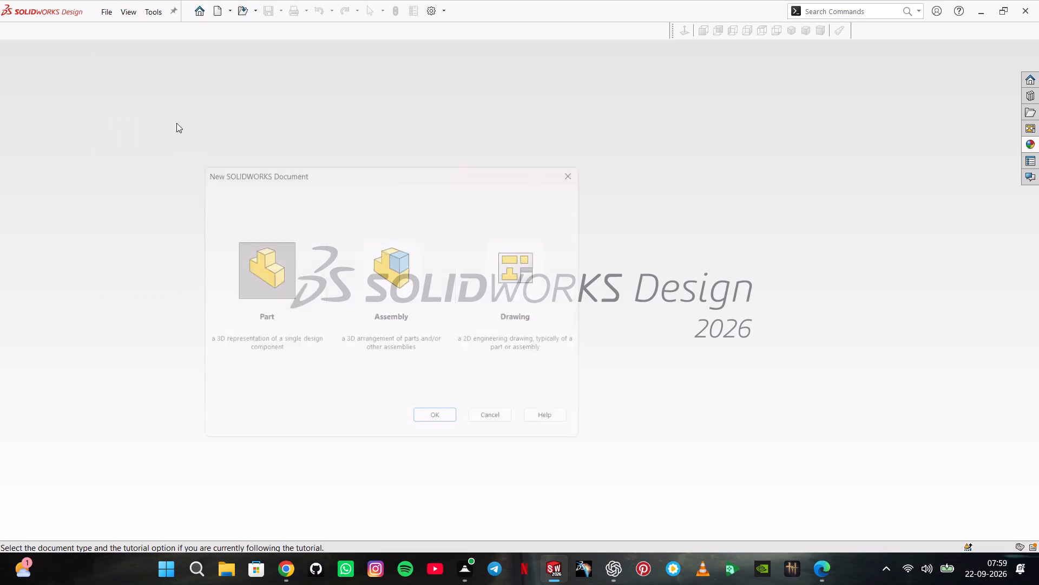
click(420, 426)
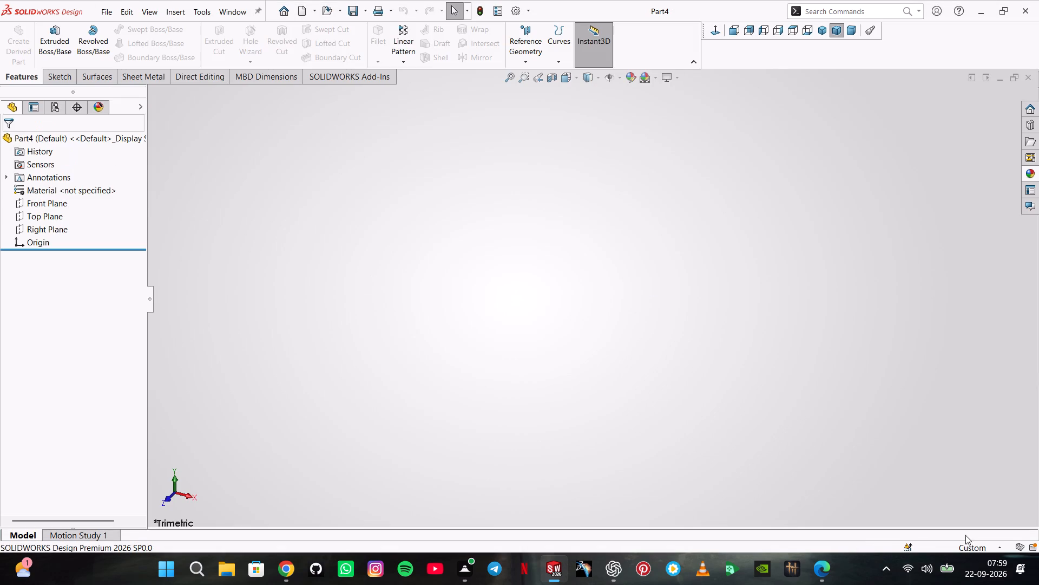
click(976, 551)
click(947, 483)
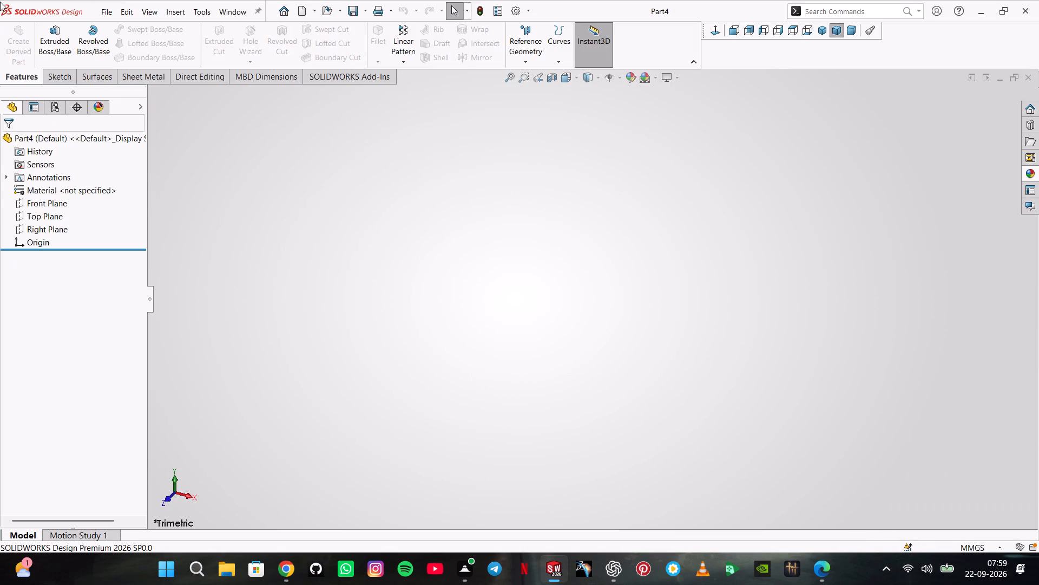
Open a new sketch on the Front Plane.
click(60, 203)
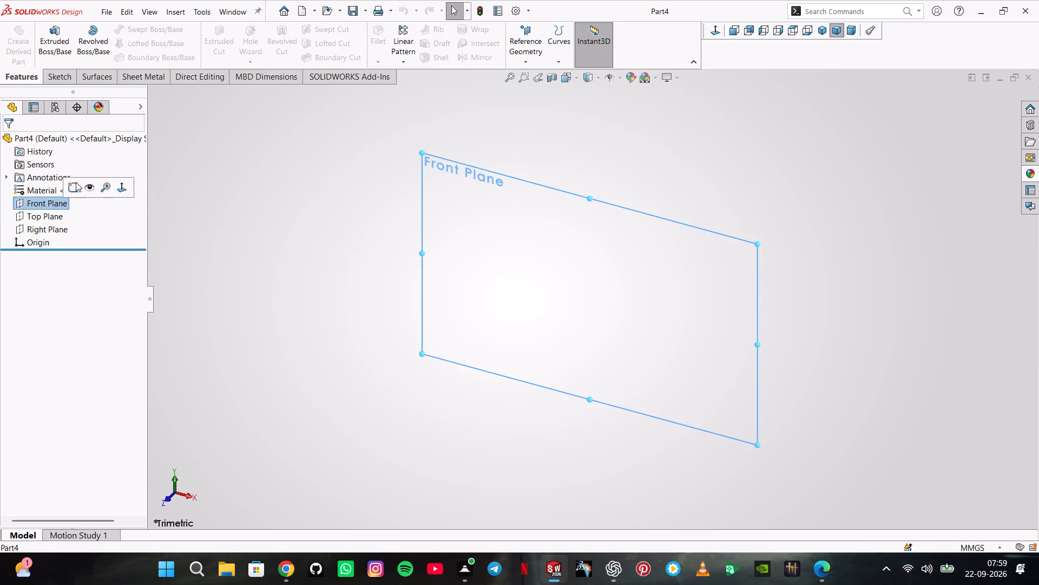
click(76, 182)
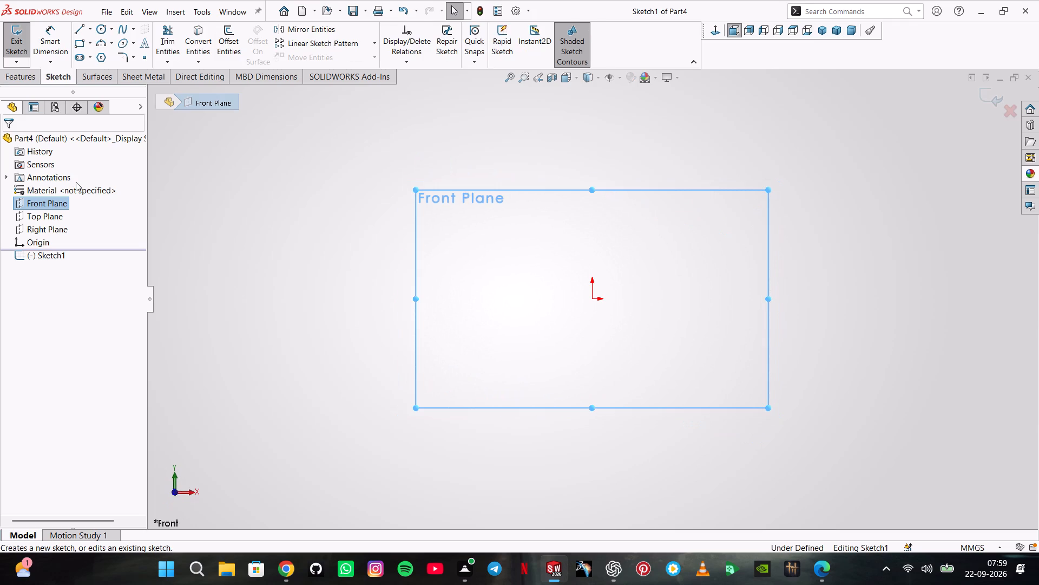
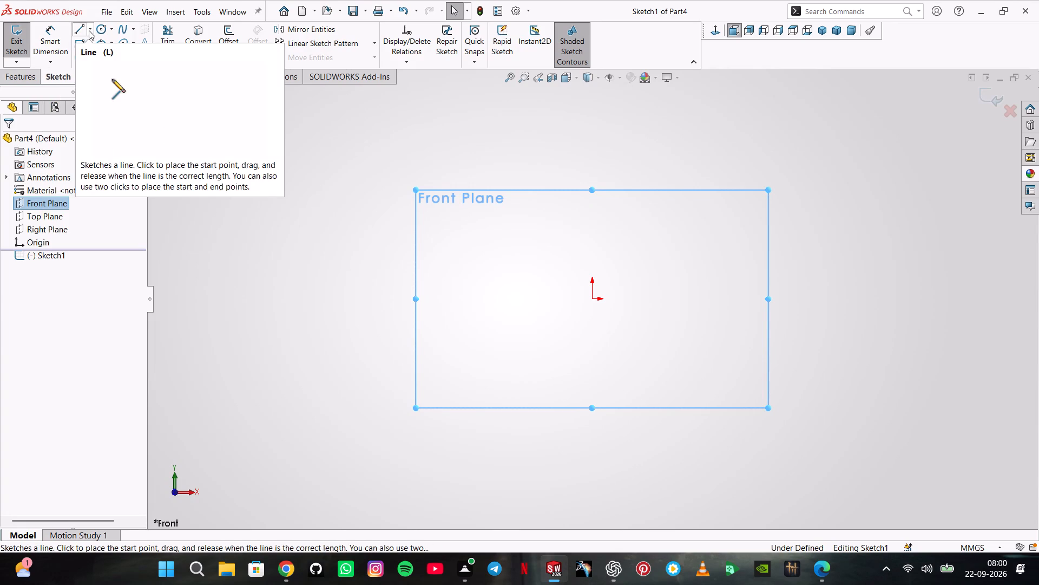
Sketch a horizontal straight slot on the Front Plane, with its centreline passing through the origin.
click(83, 54)
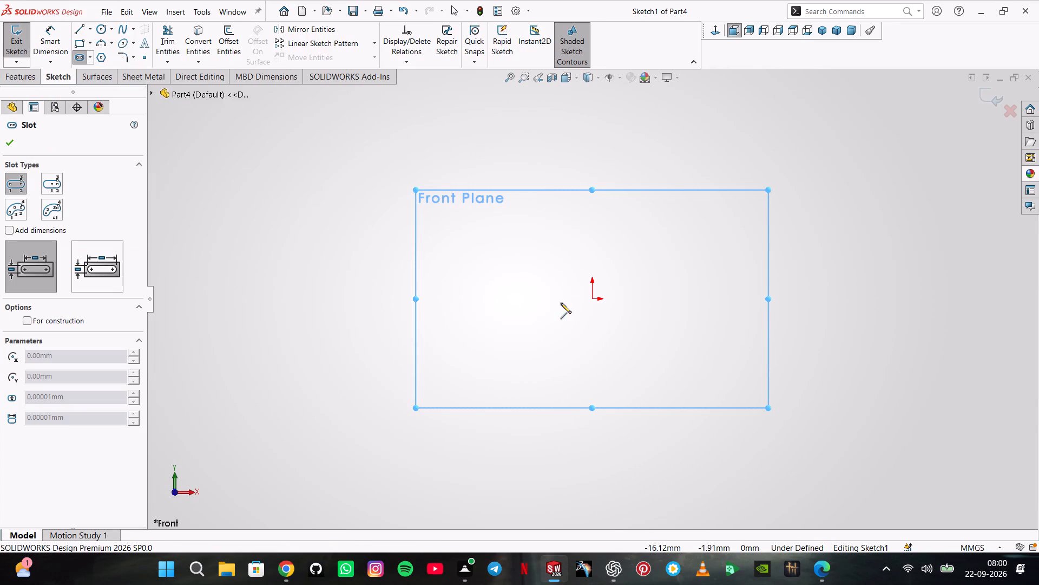
click(477, 300)
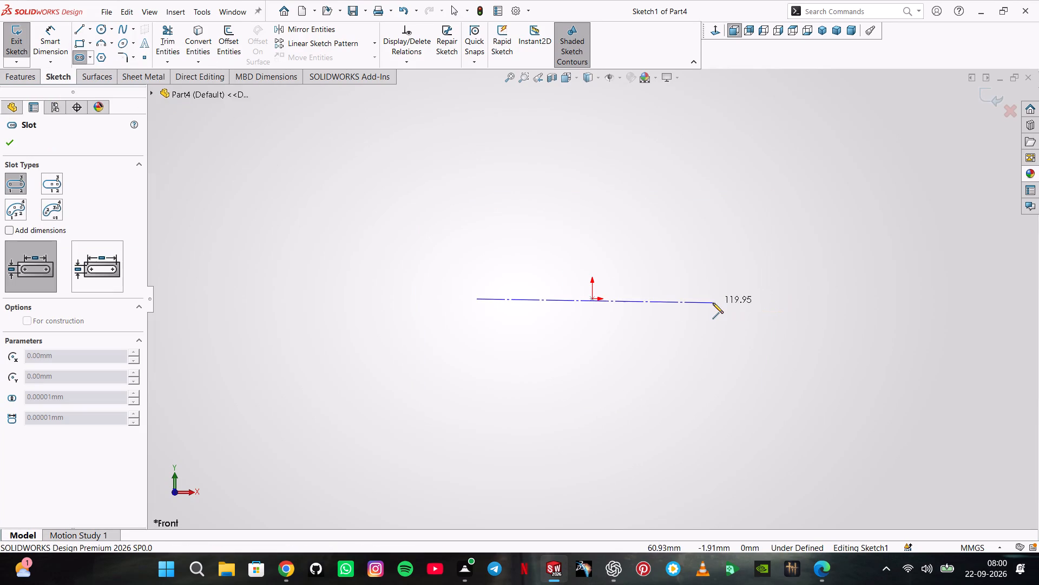
click(699, 297)
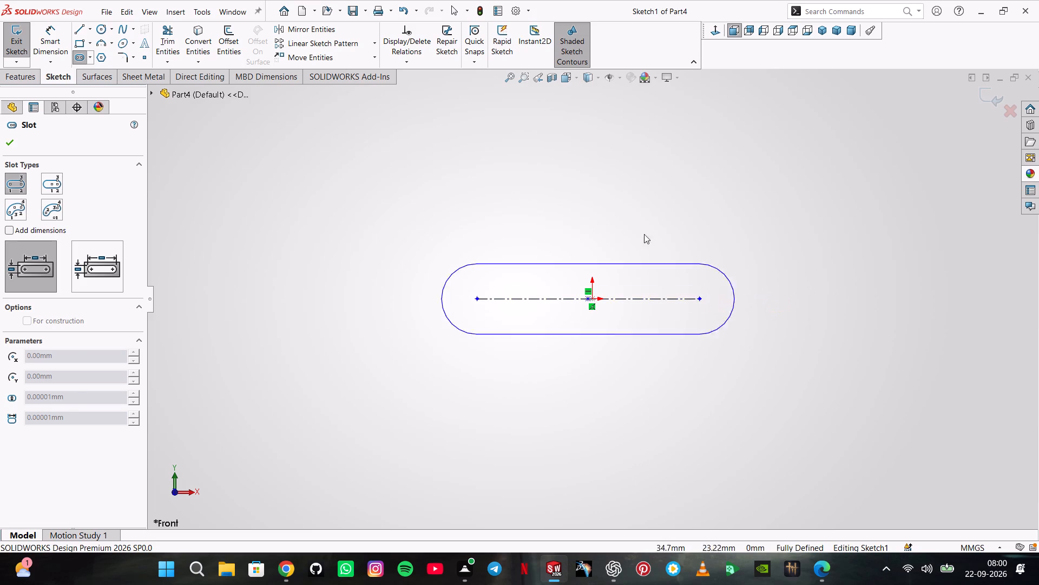
click(636, 224)
Dimension the slot with an end-arc radius of 10 mm and a straight length of 70 mm.
click(52, 25)
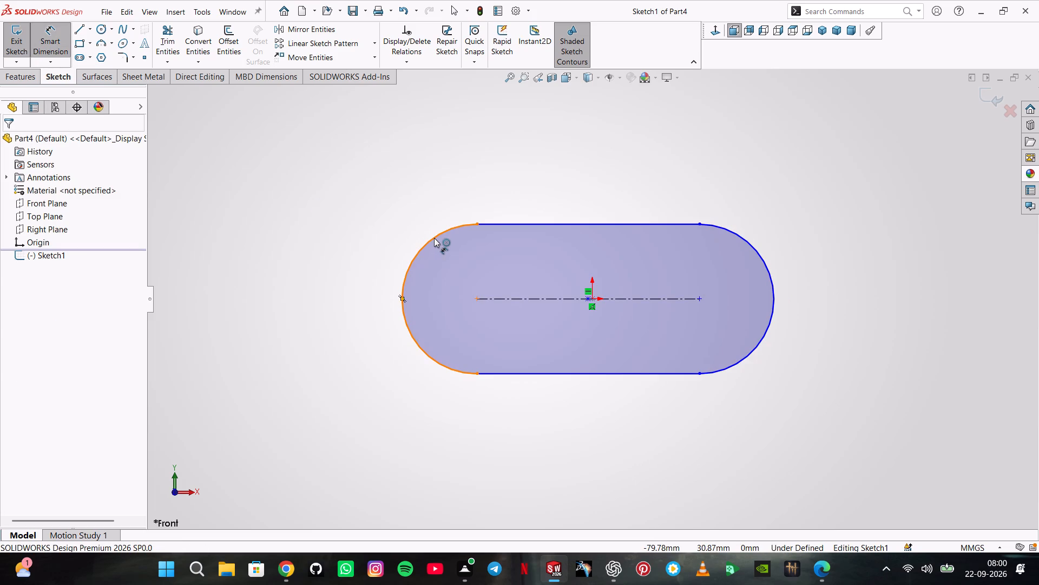
click(434, 238)
click(390, 212)
text(10)
key(Return)
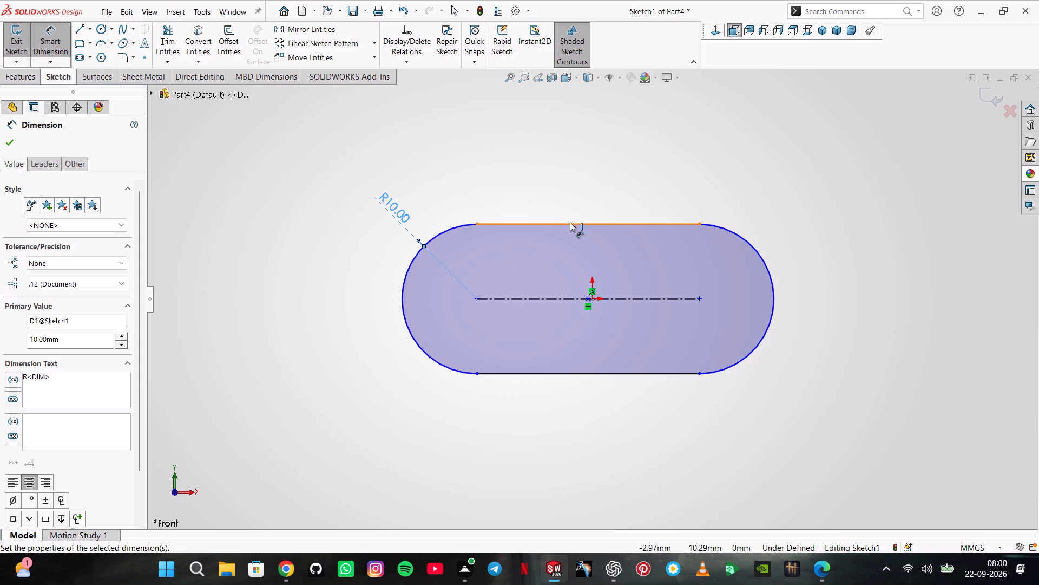
click(570, 222)
click(570, 180)
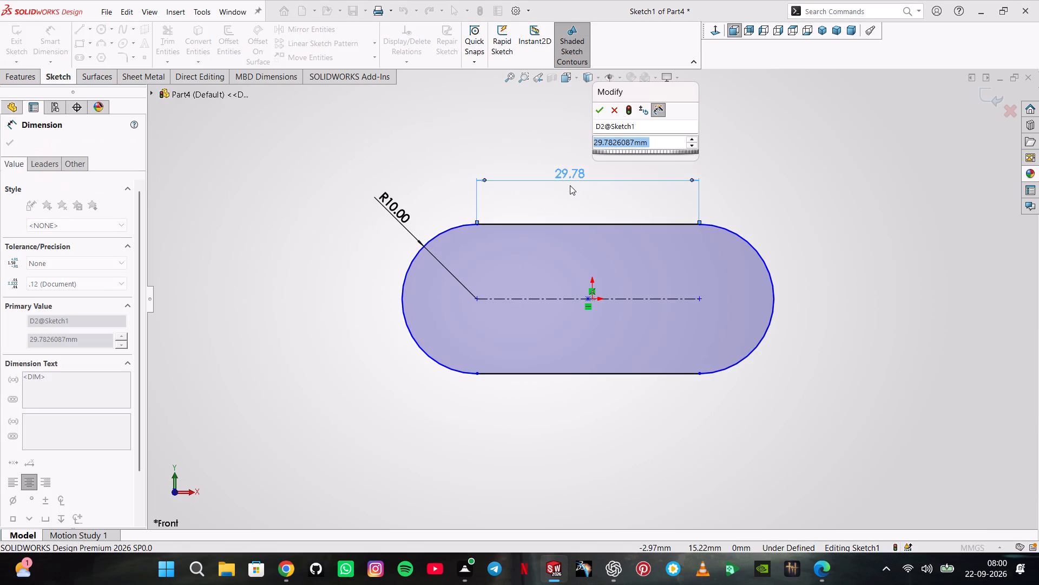
text(70)
key(Return)
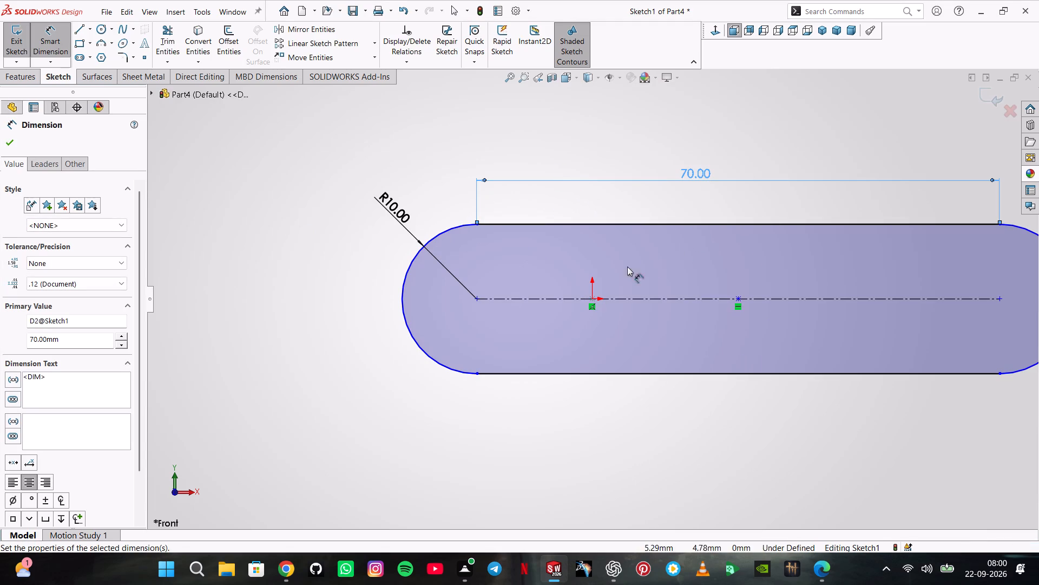
click(737, 297)
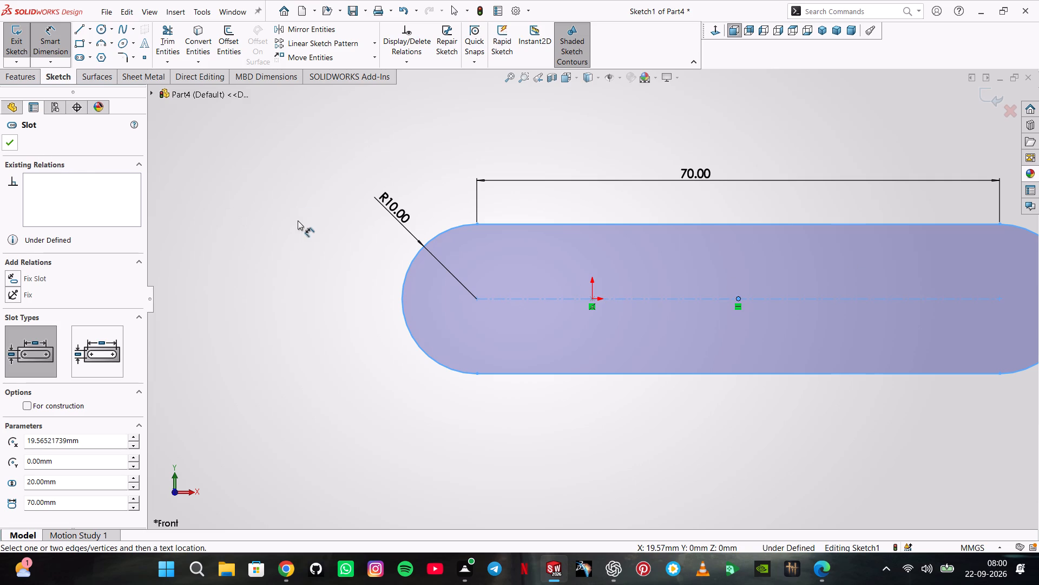
key(Escape)
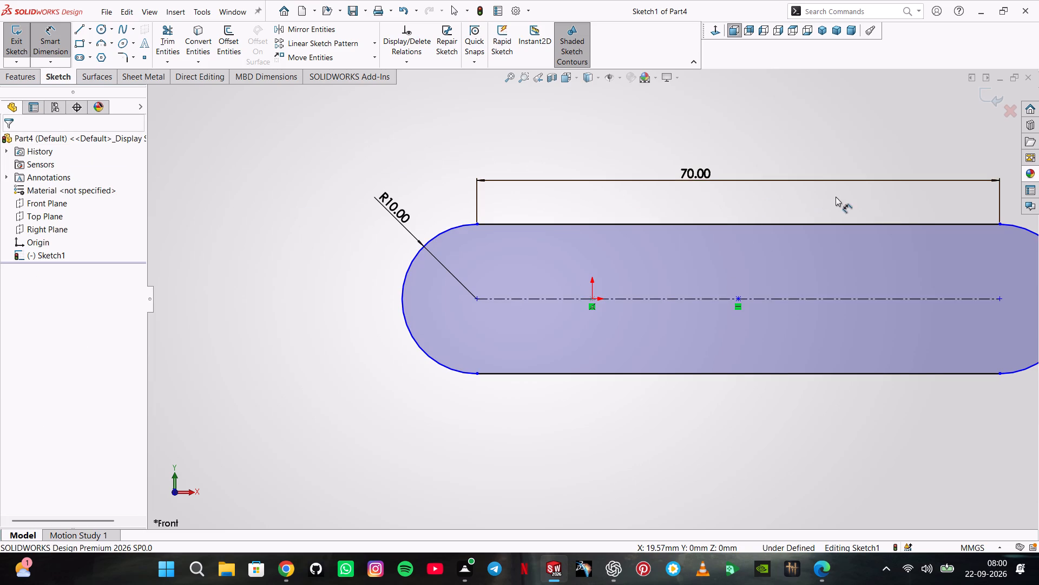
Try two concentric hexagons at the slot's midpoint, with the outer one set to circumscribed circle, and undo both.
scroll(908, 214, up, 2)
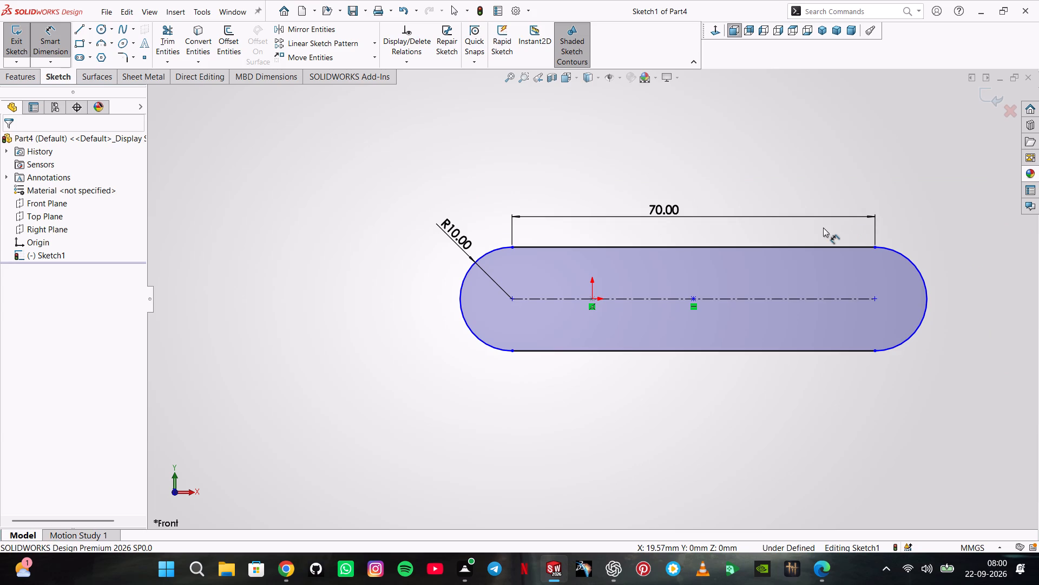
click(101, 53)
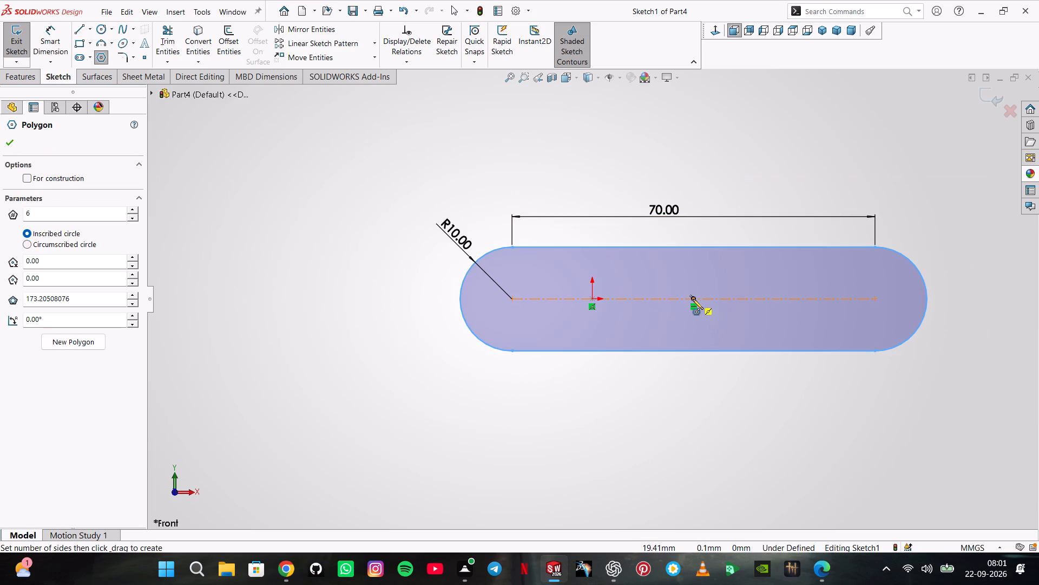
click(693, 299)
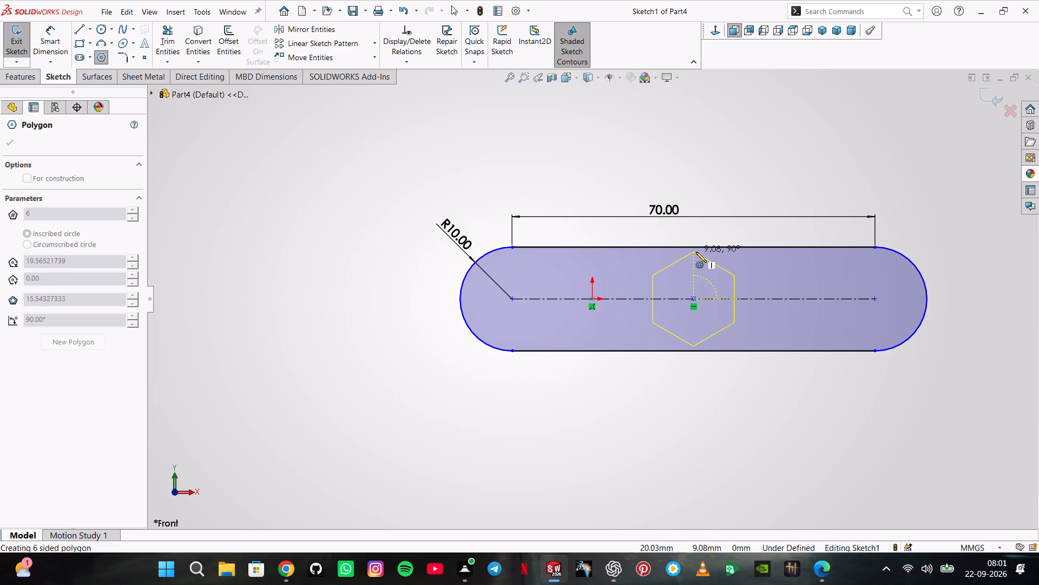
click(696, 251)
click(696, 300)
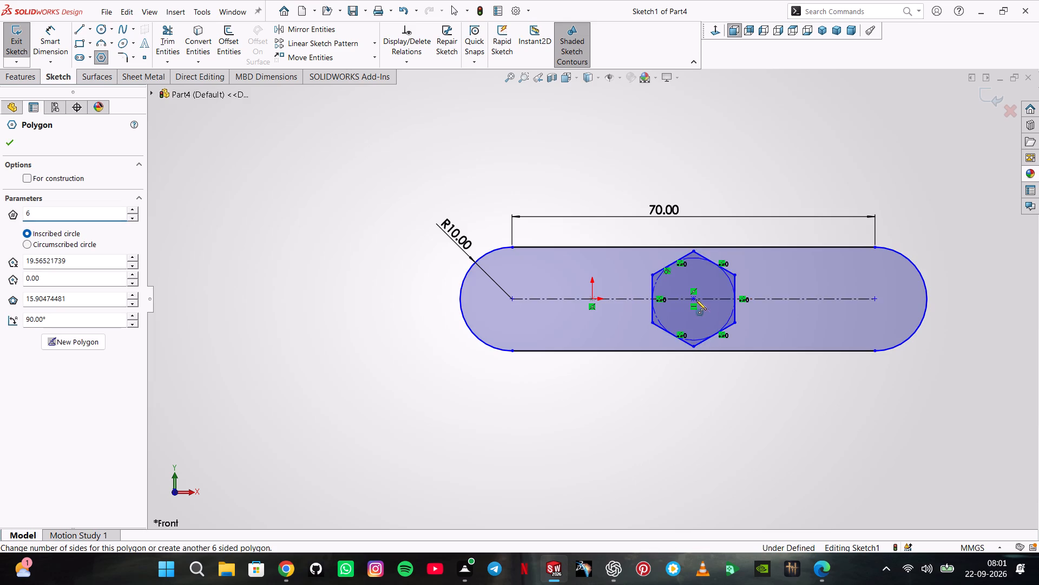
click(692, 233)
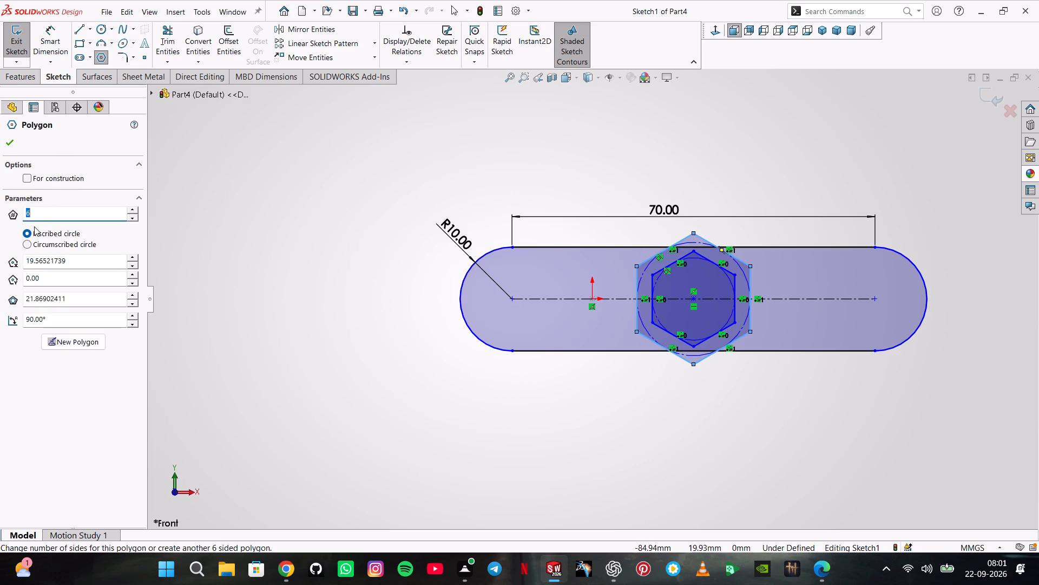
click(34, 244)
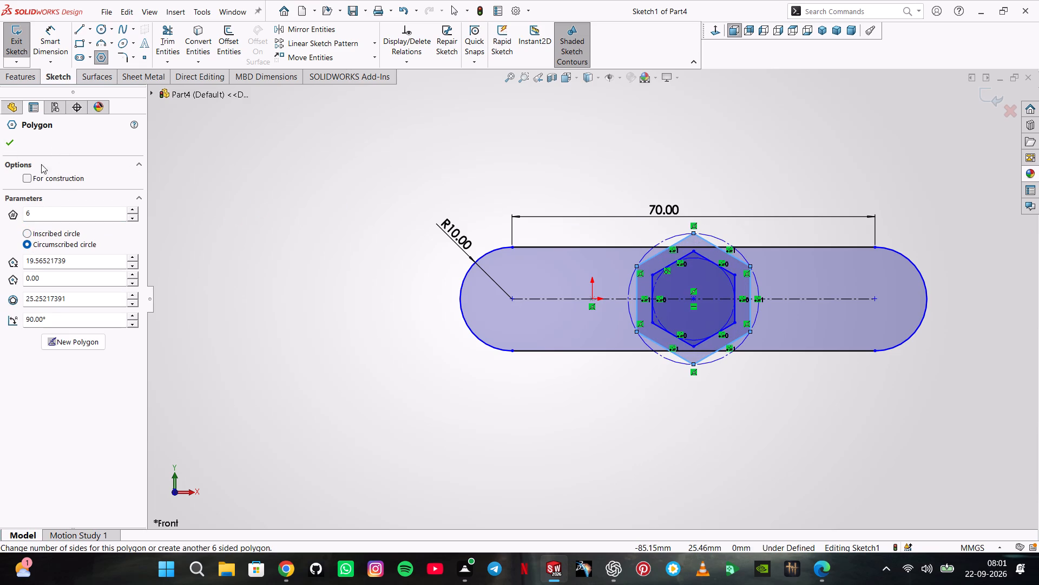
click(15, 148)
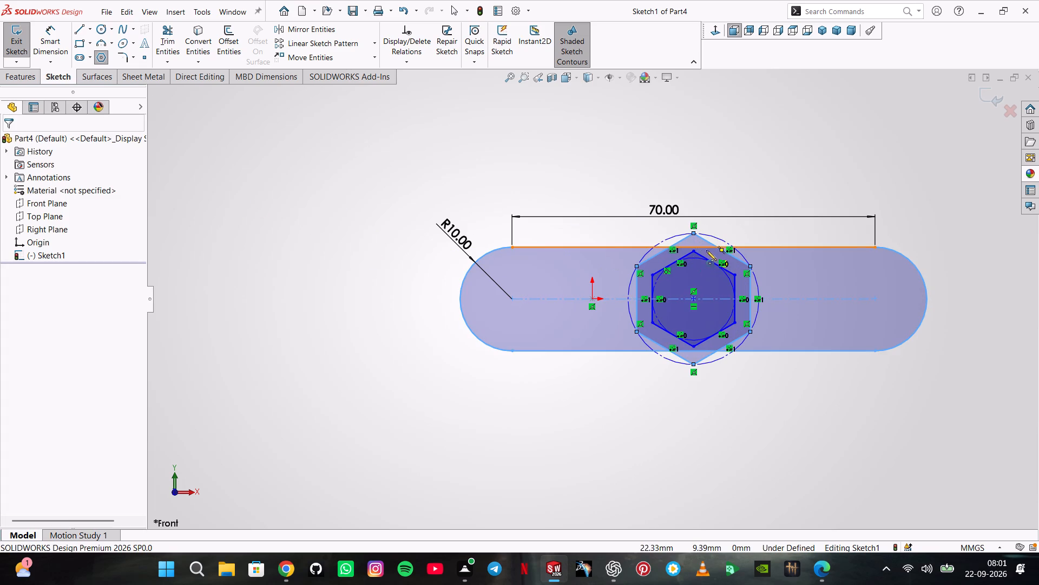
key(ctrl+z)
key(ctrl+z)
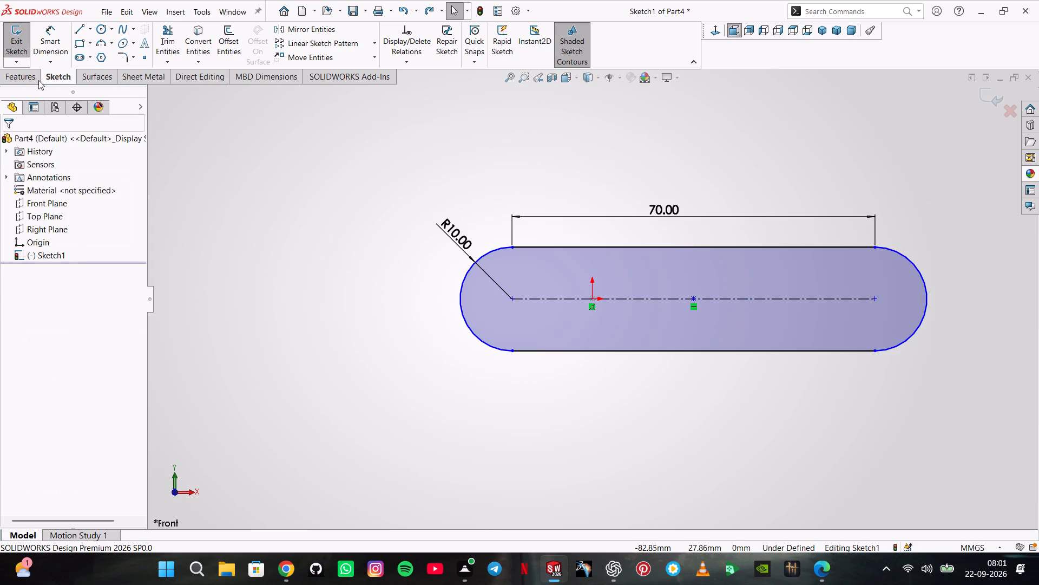
Sketch two concentric circumscribed-circle hexagons at the slot's midpoint, vertices pointing up, with circles about 34 mm and 17 mm in diameter.
click(101, 63)
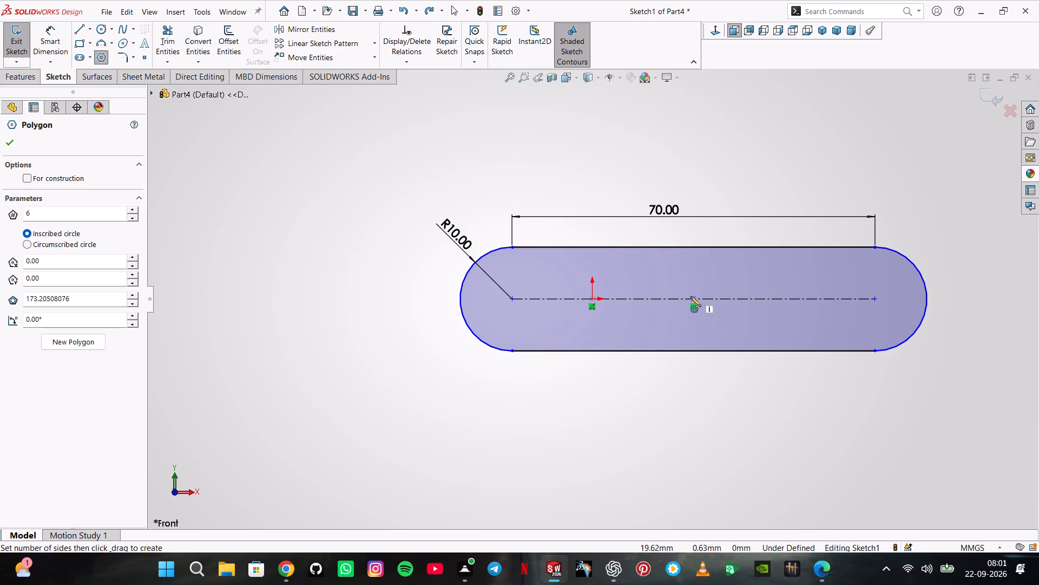
click(691, 296)
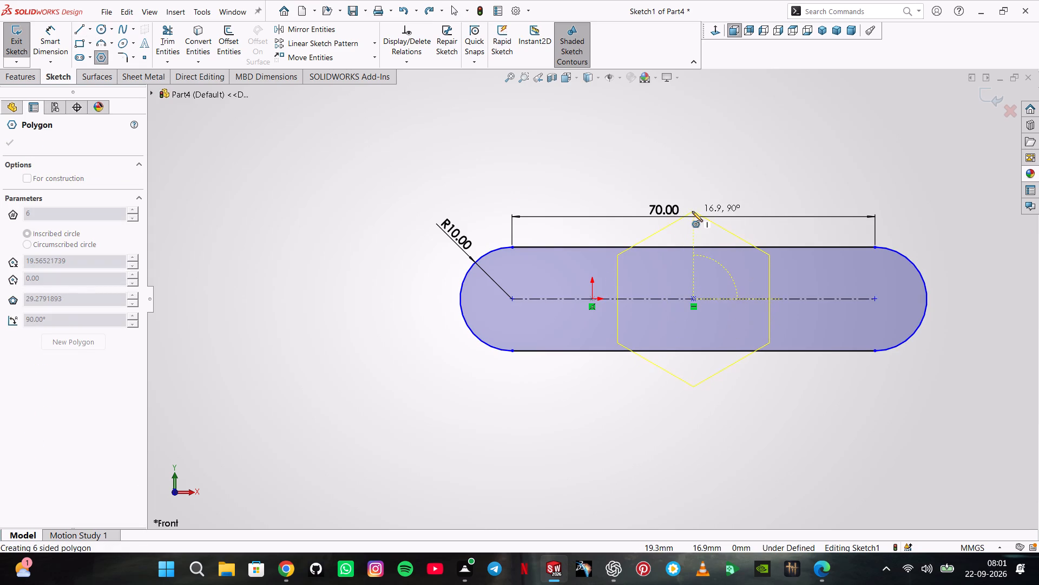
click(693, 211)
click(101, 241)
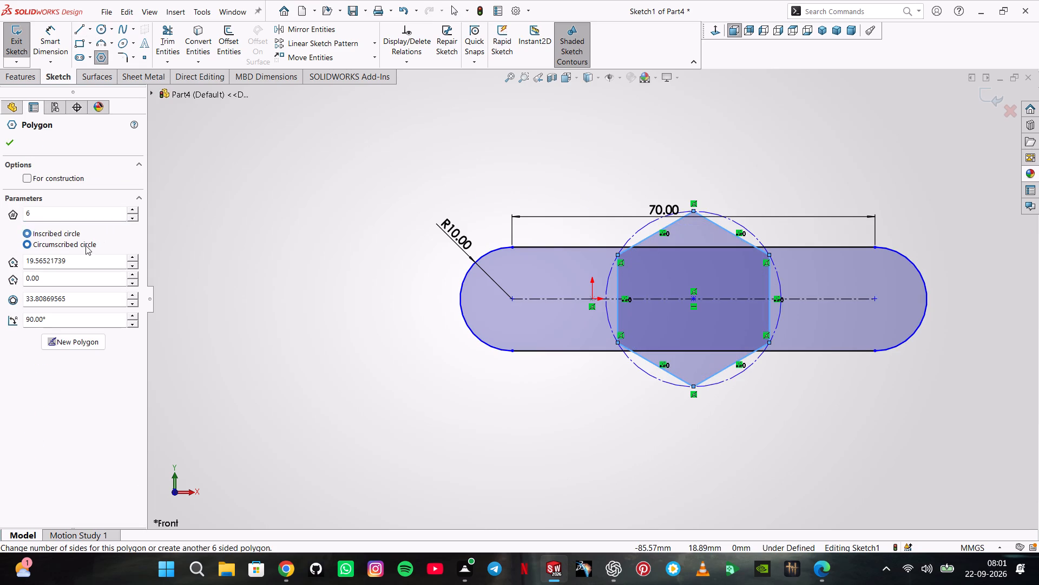
click(86, 245)
click(5, 140)
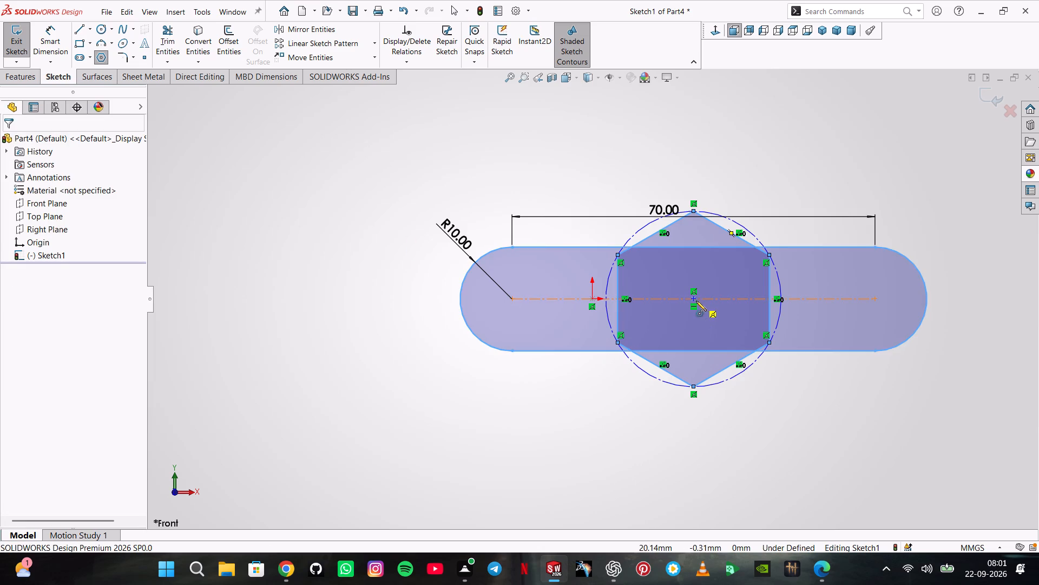
click(696, 300)
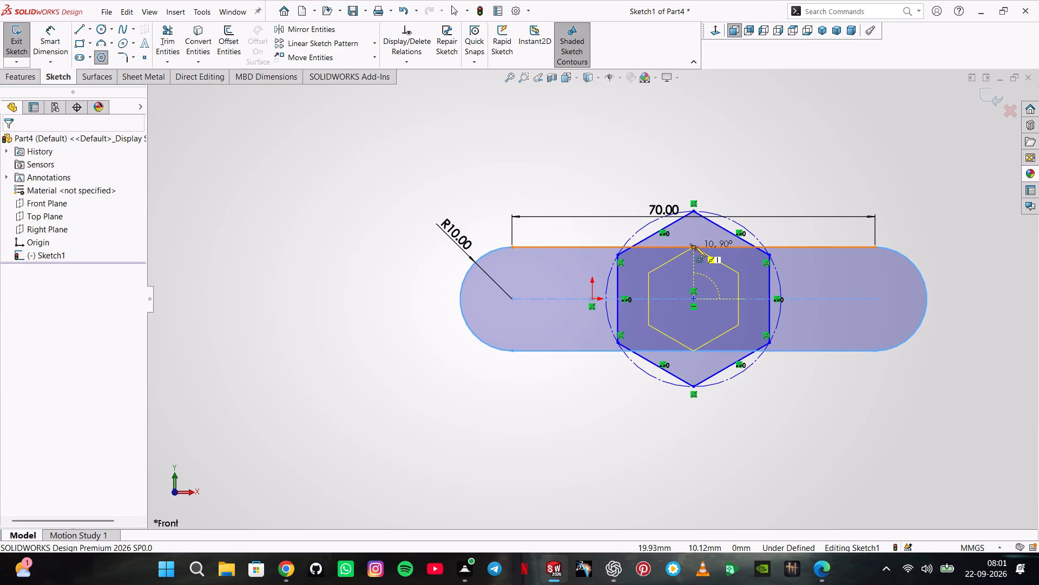
click(694, 255)
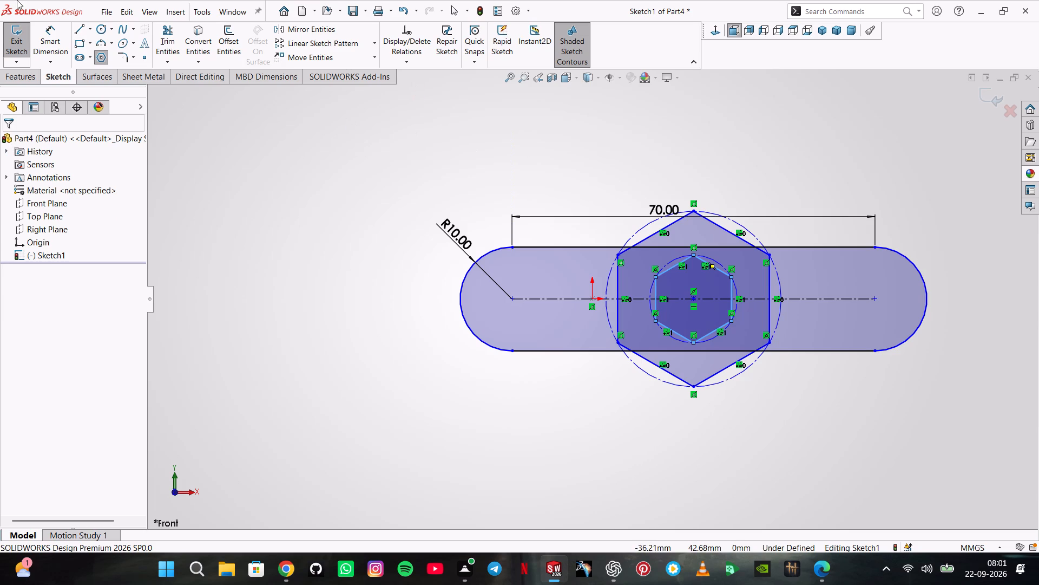
Dimension the outer hexagon's circumscribed circle with a 15 mm diameter, and correct it to 30 mm.
click(60, 41)
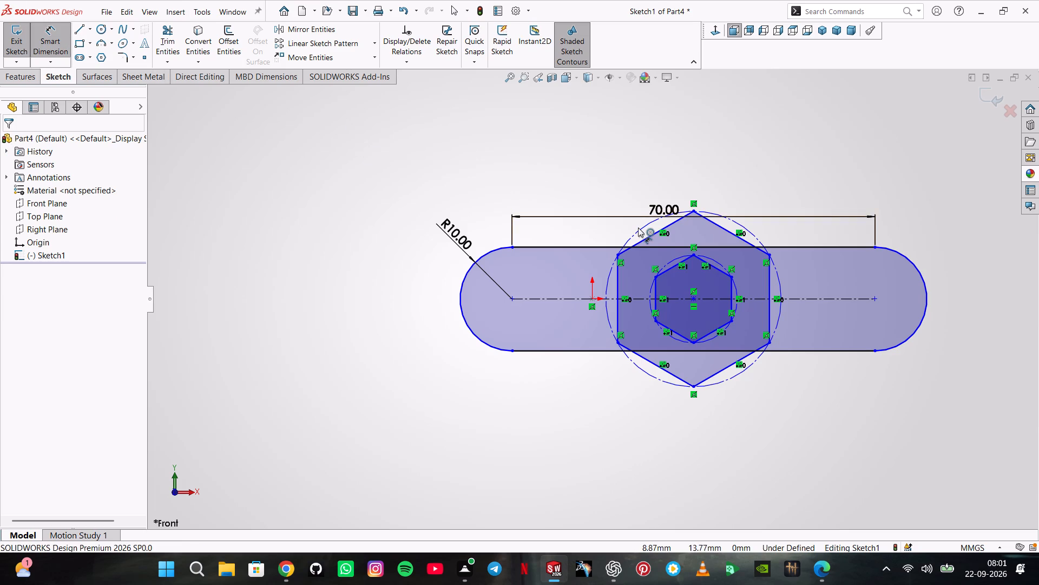
click(638, 227)
click(597, 186)
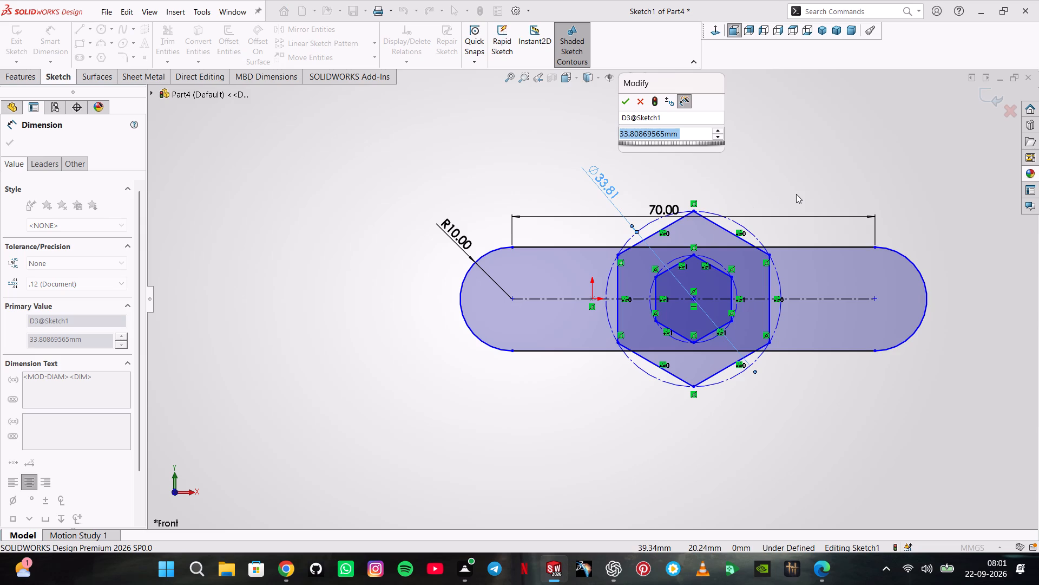
text(15)
key(Return)
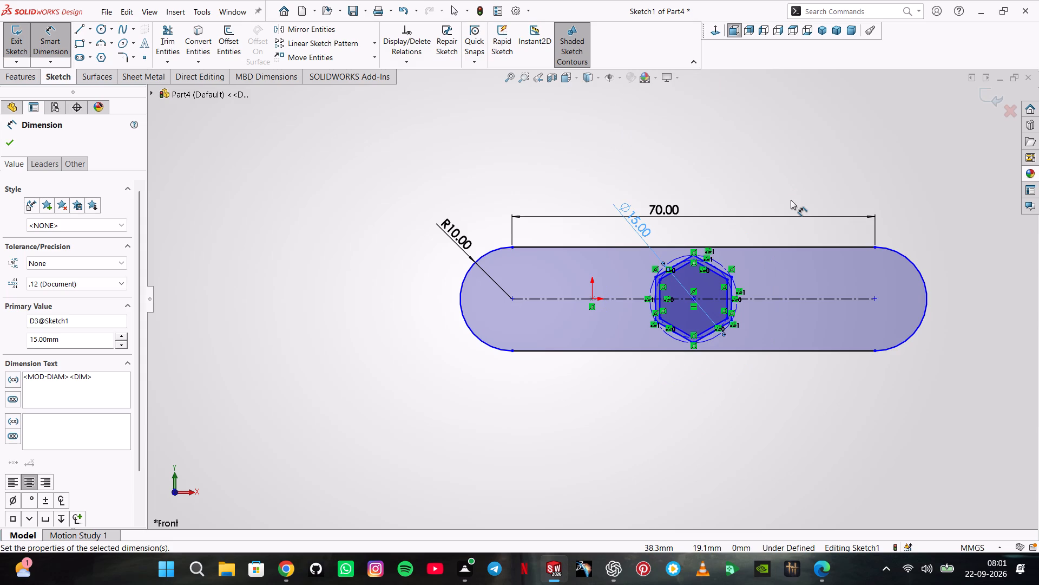
double_click(647, 229)
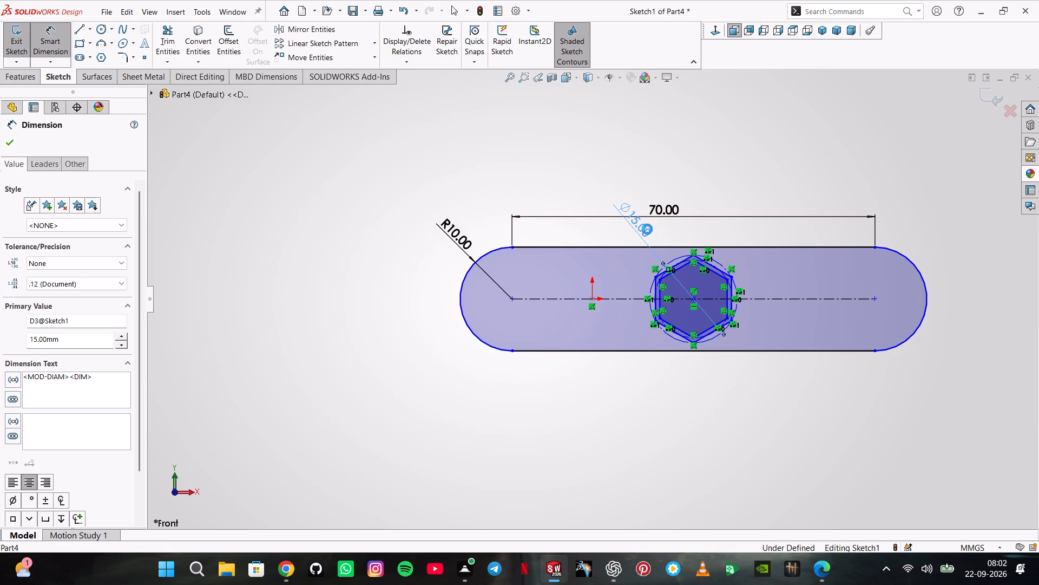
text(30)
key(Return)
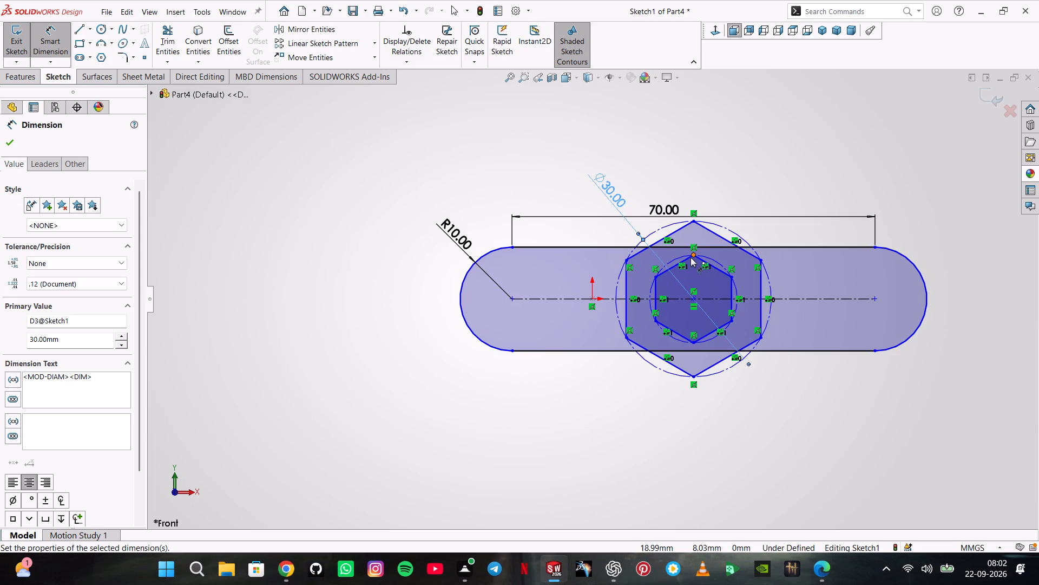
Dimension the vertical side of the inner hexagon as 12 mm between its two vertices.
click(655, 276)
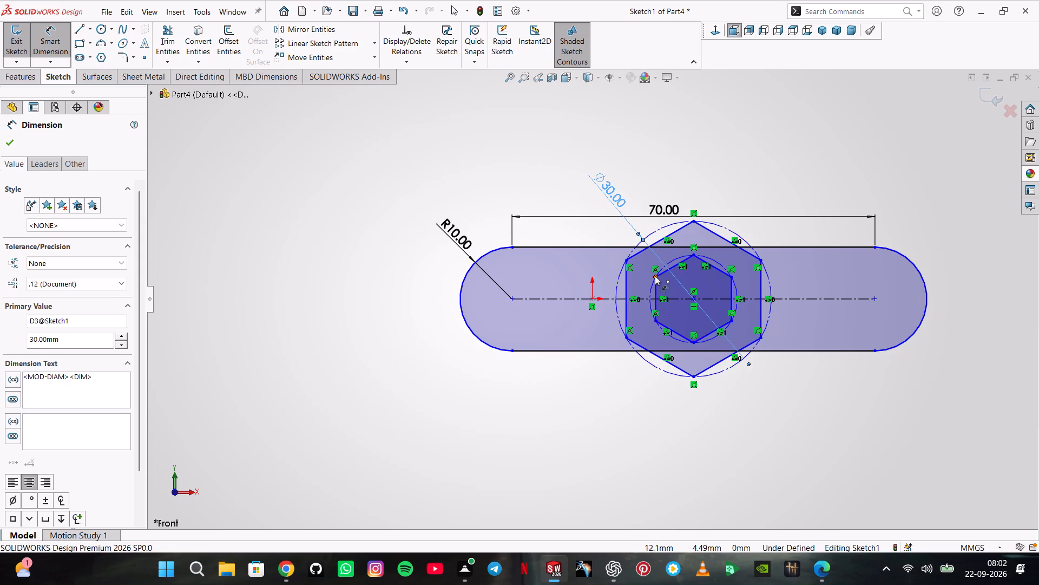
click(655, 321)
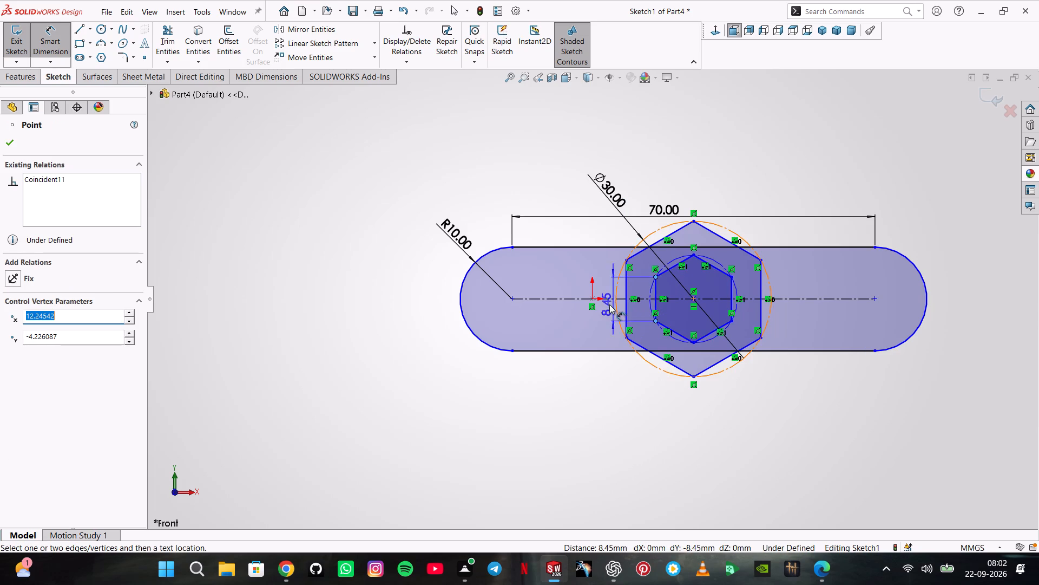
click(577, 301)
text(12)
key(Return)
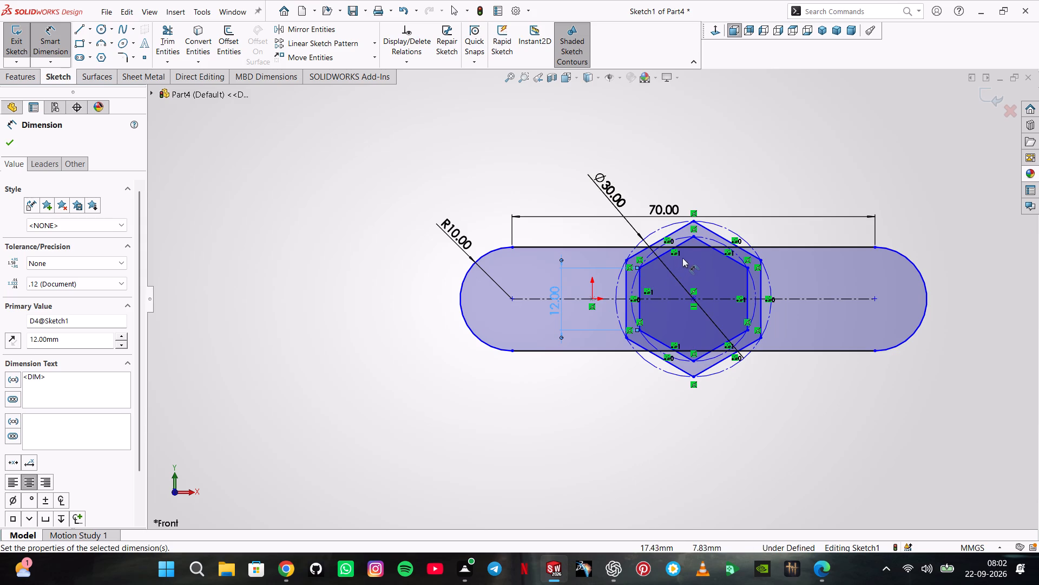
Sketch a circle about 13.4 mm in diameter at the common centre of the hexagons.
scroll(688, 257, down, 5)
scroll(687, 257, up, 4)
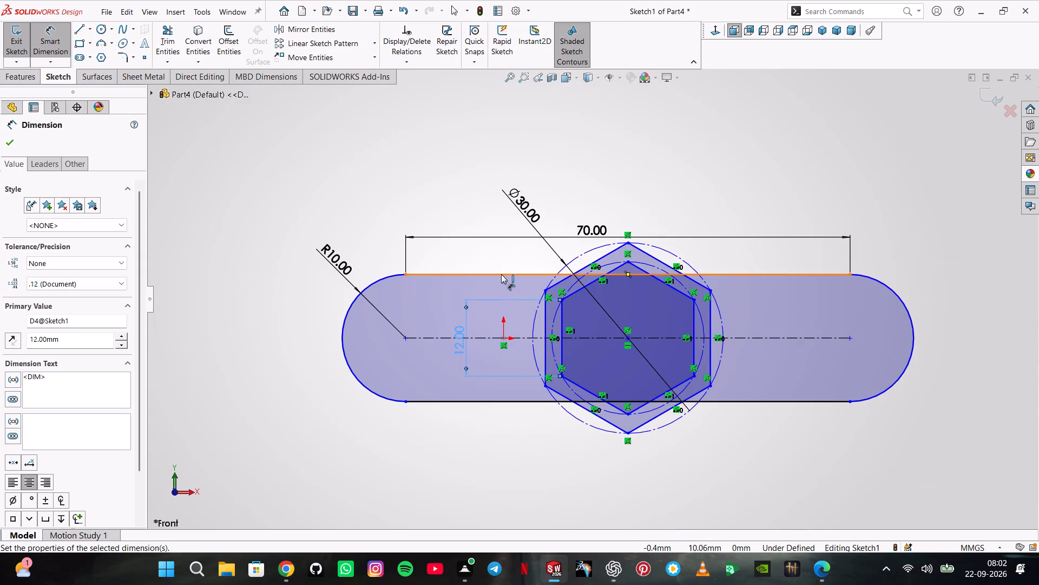
click(105, 31)
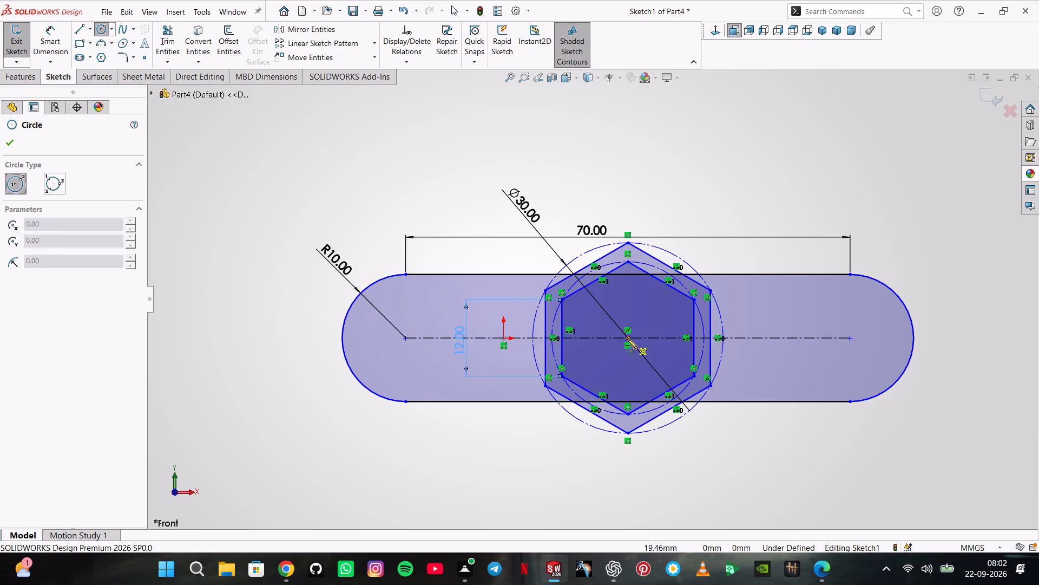
click(628, 339)
click(636, 380)
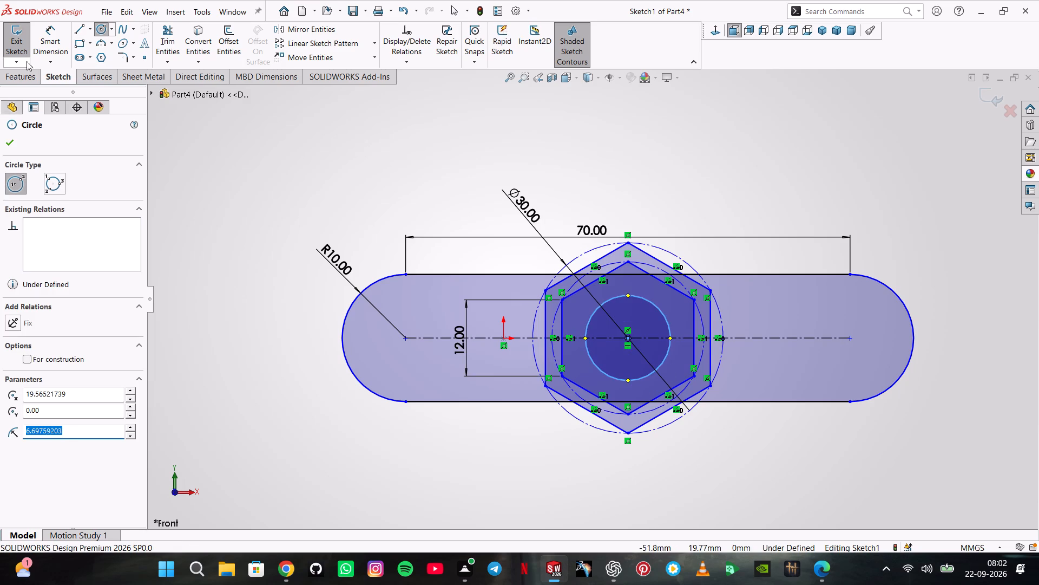
Dimension the central circle's diameter as 12 mm.
click(45, 50)
click(586, 334)
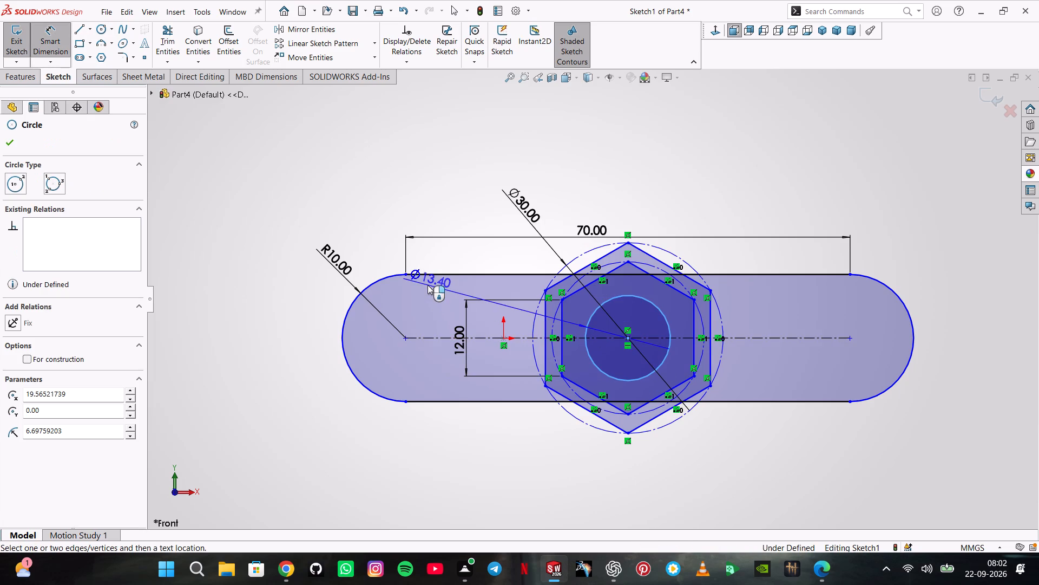
click(437, 330)
key(2)
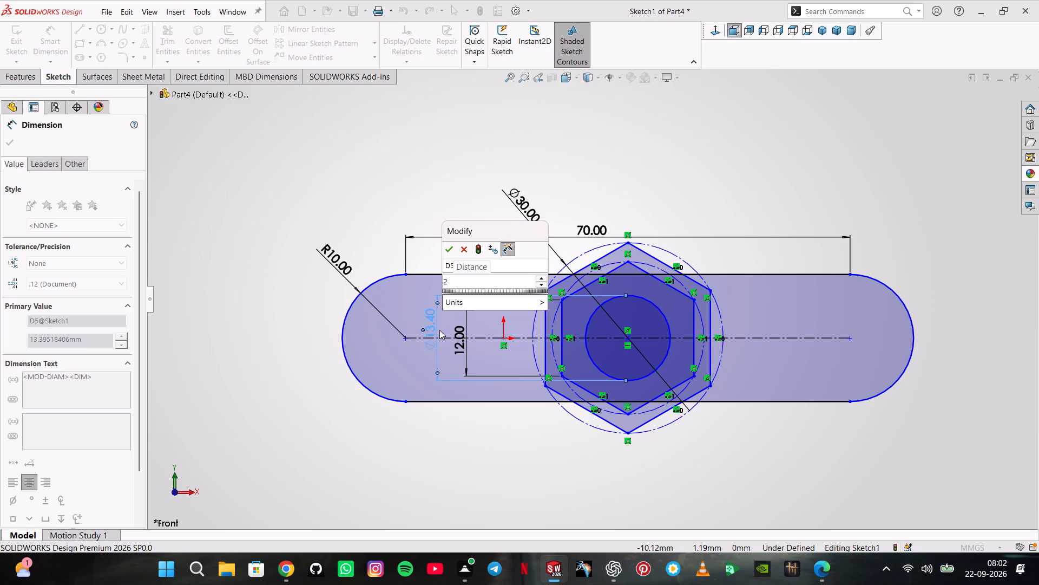
text(12)
key(Return)
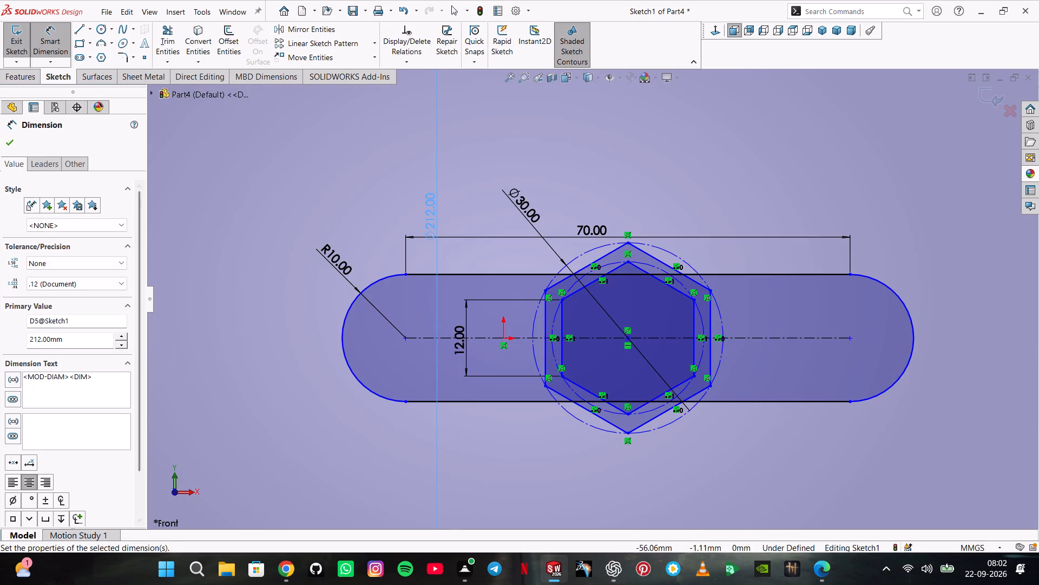
double_click(106, 336)
text(12)
key(2)
key(Return)
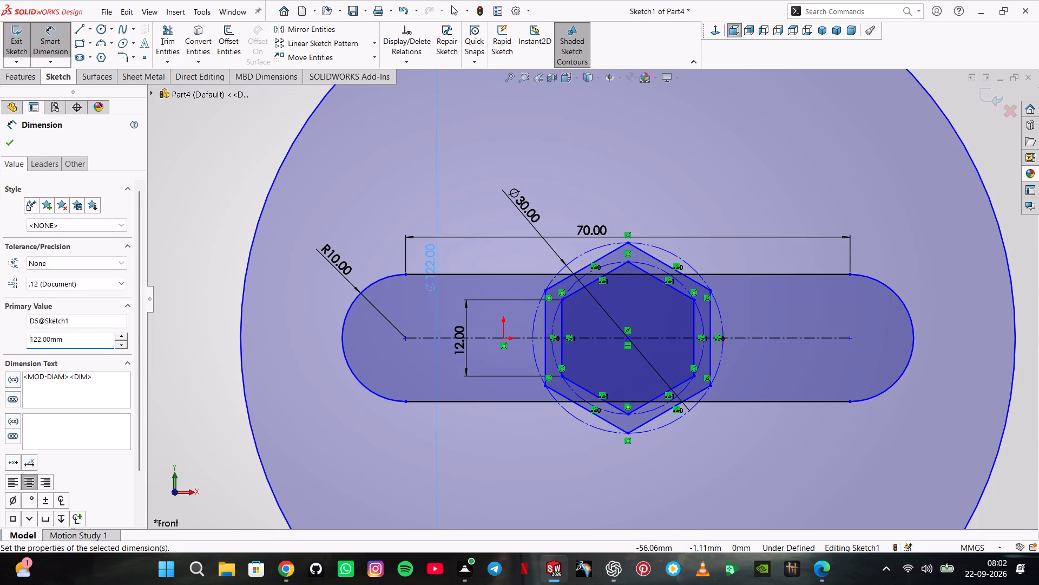
double_click(80, 345)
text(12)
key(Return)
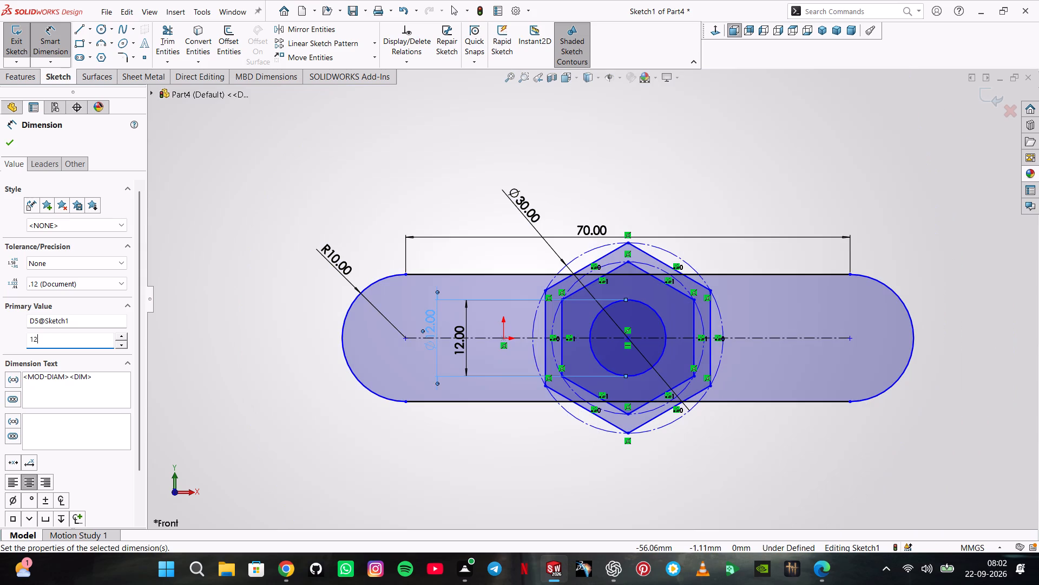
click(9, 149)
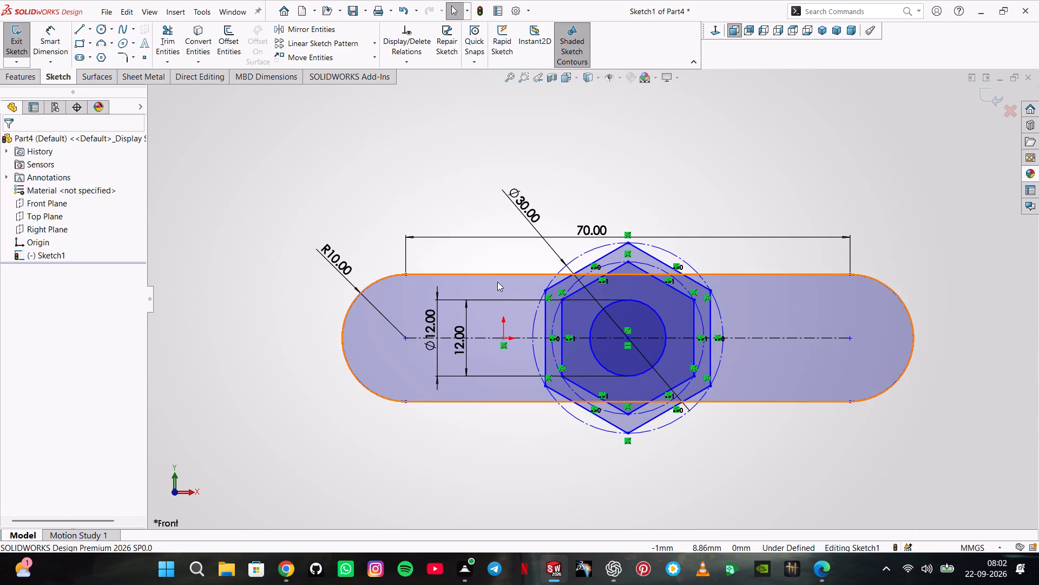
Sketch two separate slanted lines above the slot, falling from above the hexagons toward each slot end, the left one about 52 mm long.
click(79, 26)
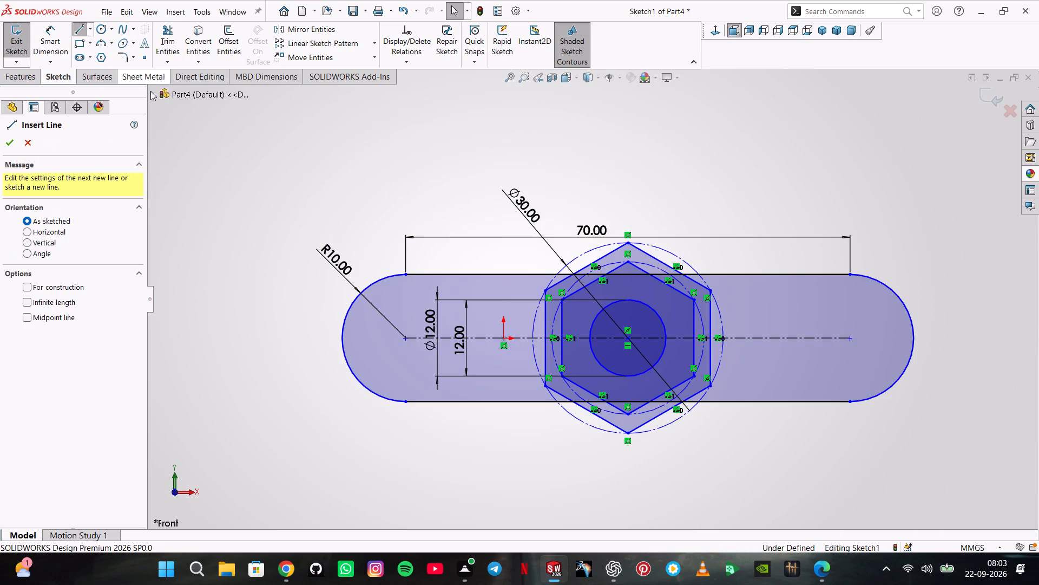
click(619, 199)
click(304, 293)
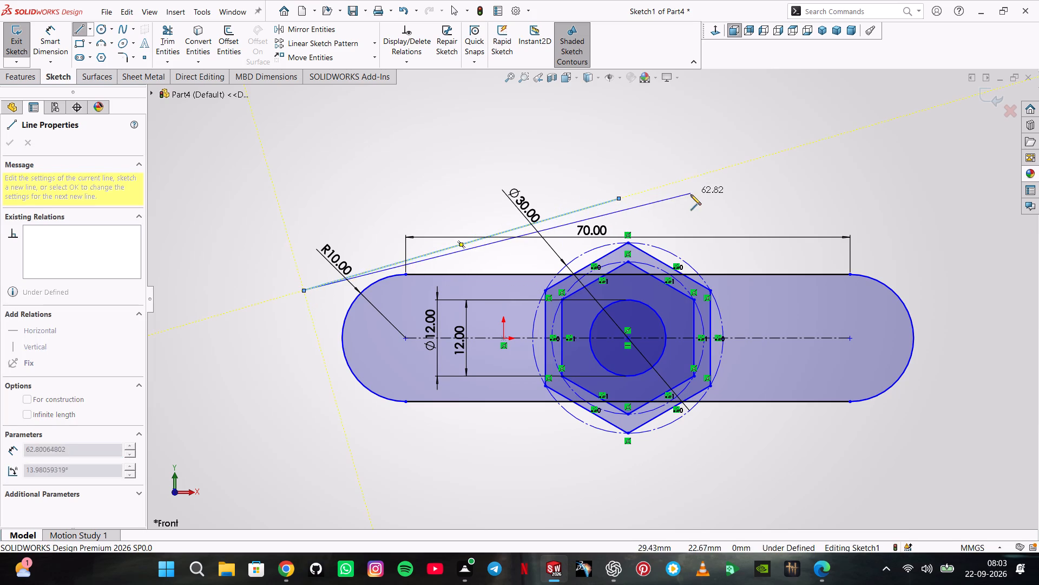
double_click(634, 219)
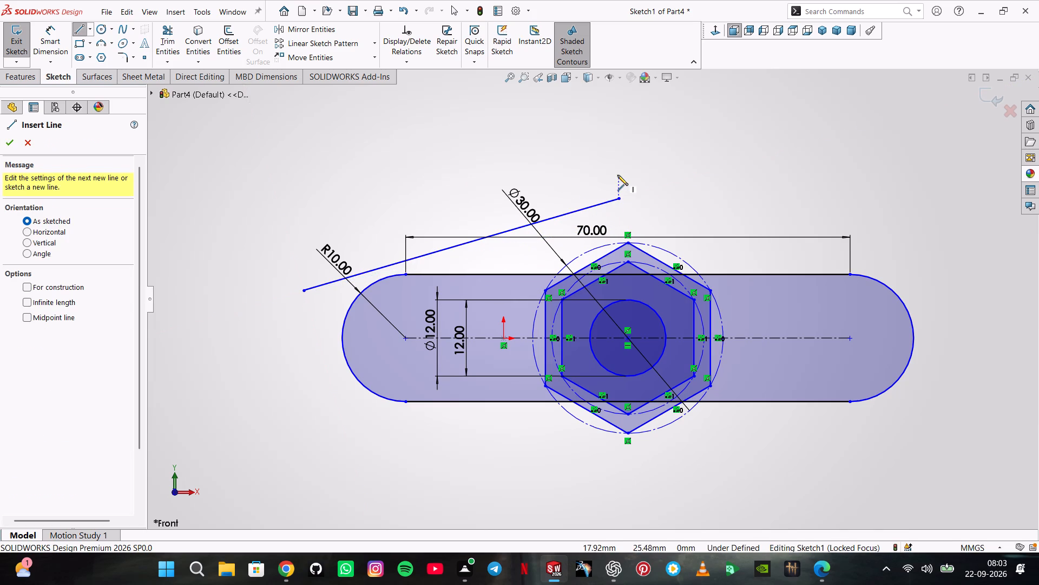
click(616, 175)
click(918, 288)
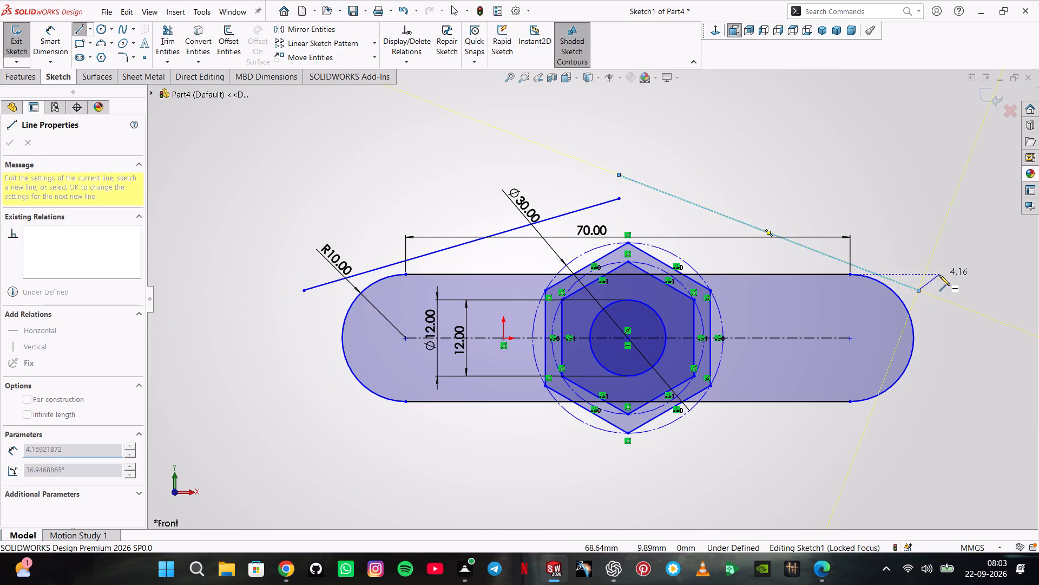
double_click(939, 275)
Sketch slanted lines below the slot, about 55 mm on the right and 68 mm on the left, plus a short 7 mm line beyond its right end.
drag(951, 368, 918, 403)
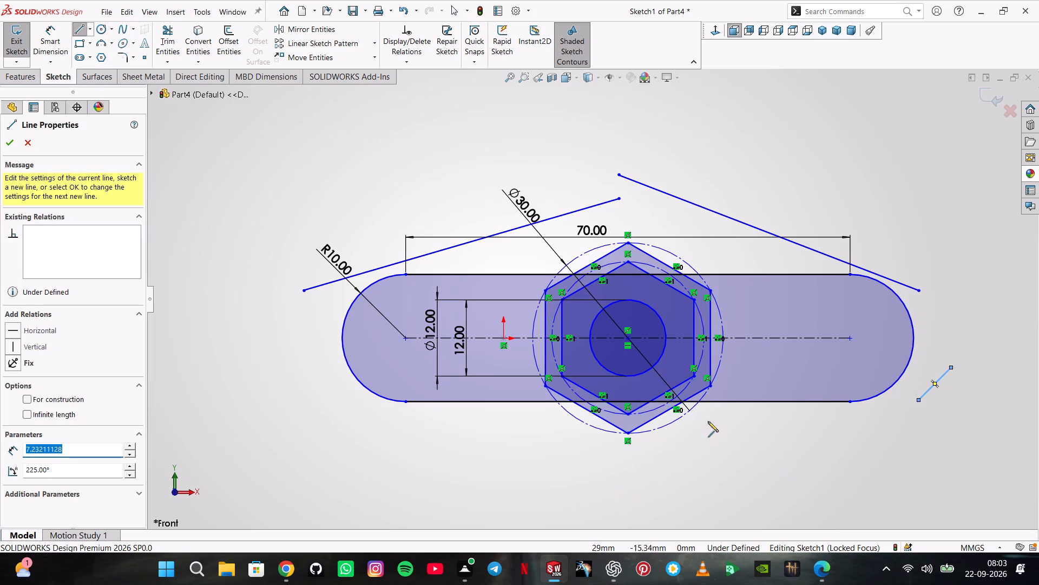
click(945, 346)
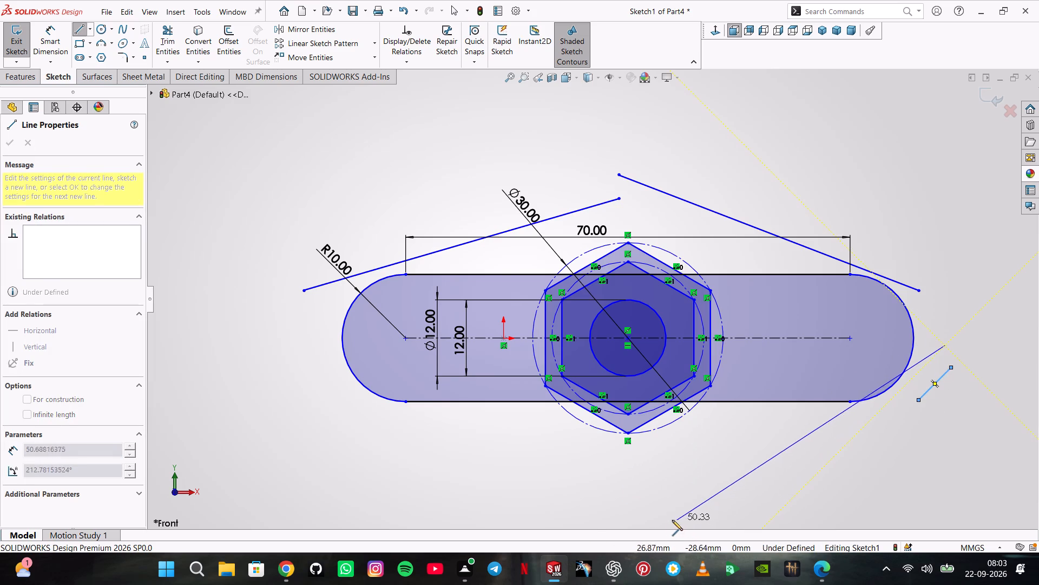
scroll(640, 513, up, 2)
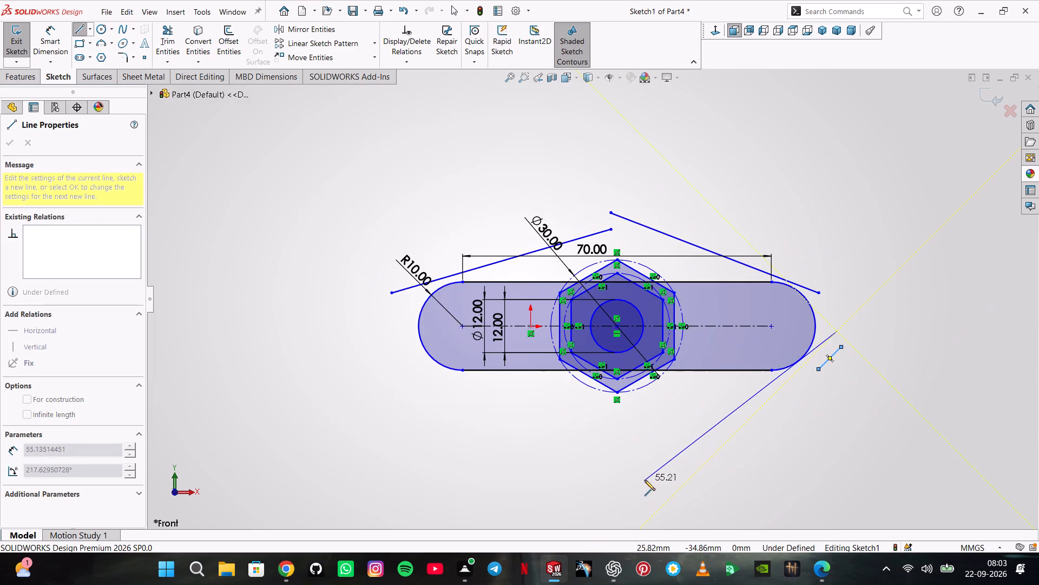
click(645, 480)
double_click(641, 462)
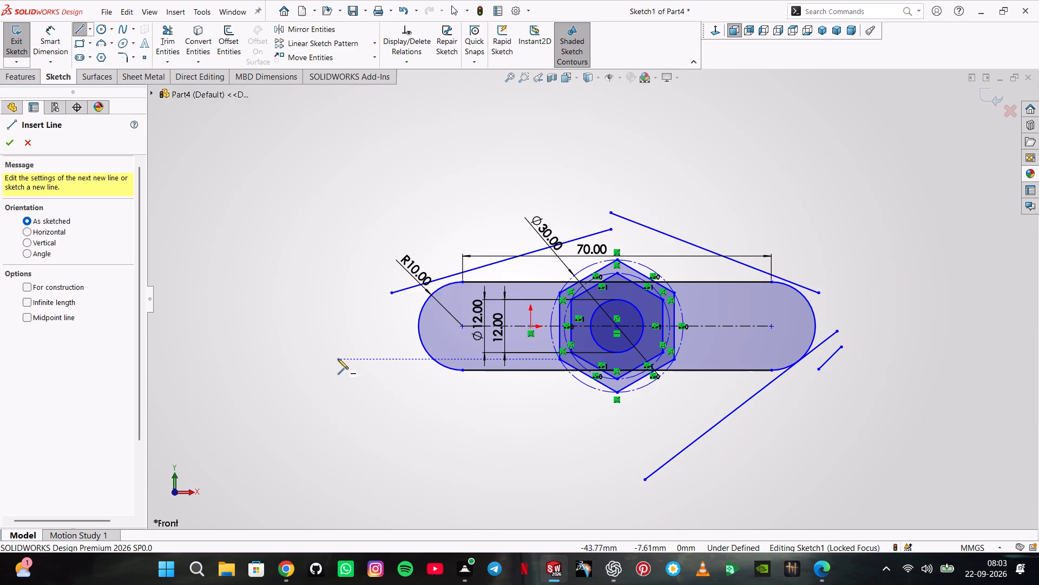
click(353, 340)
click(609, 496)
double_click(621, 465)
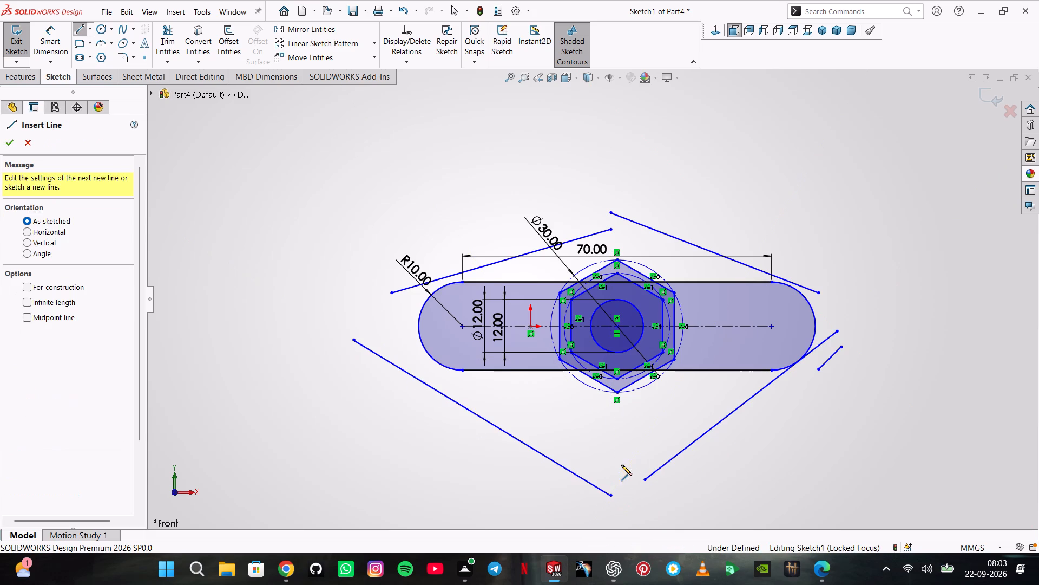
key(Escape)
Delete the short slanted line beyond the slot's right end.
click(829, 360)
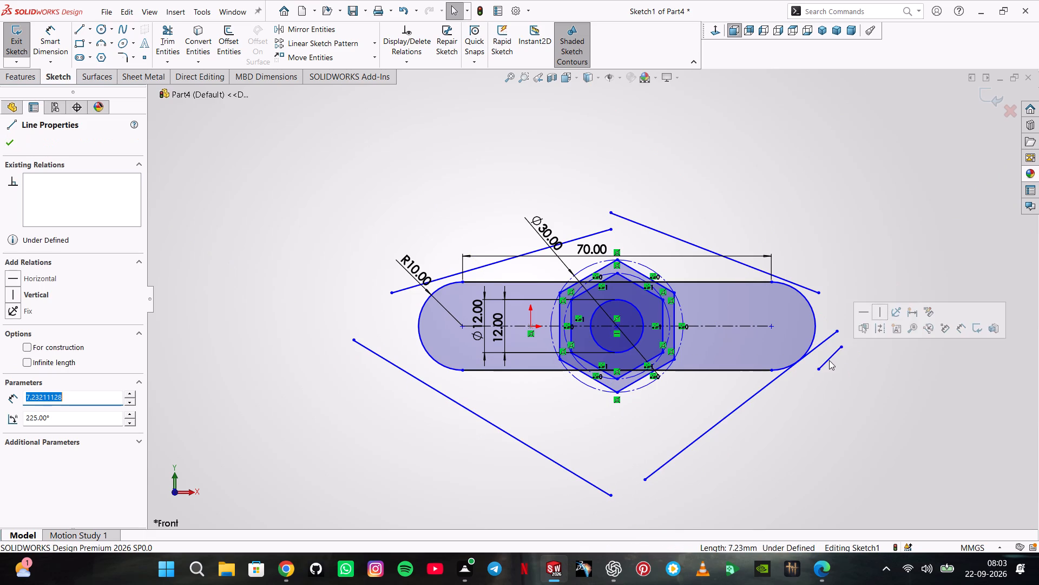
click(828, 359)
key(Delete)
key(BackSpace)
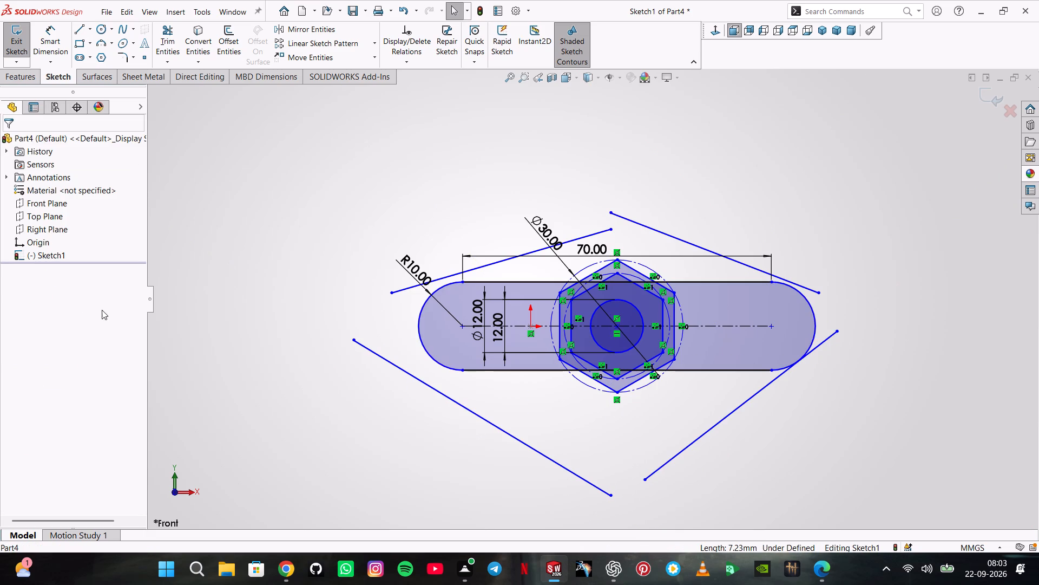
Add a tangent relation between the upper-left slanted line and the slot's left end arc.
scroll(587, 227, down, 4)
click(617, 257)
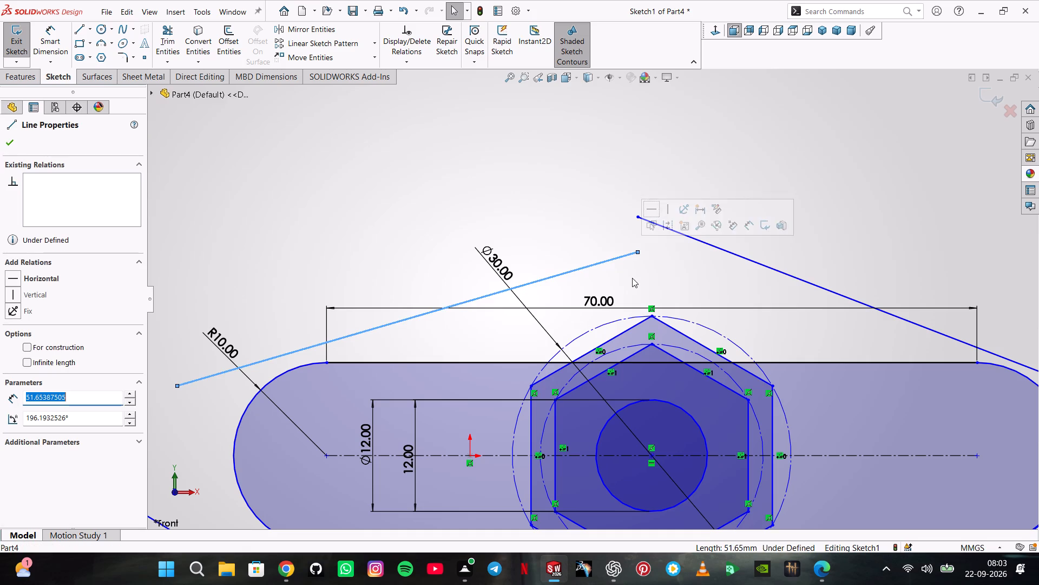
click(291, 372)
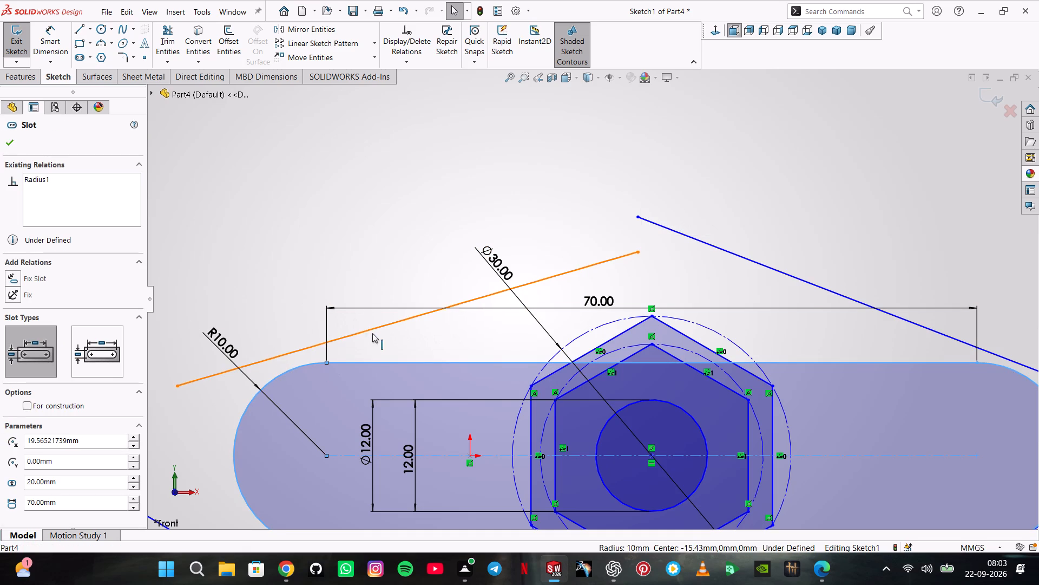
ctrl+click(355, 335)
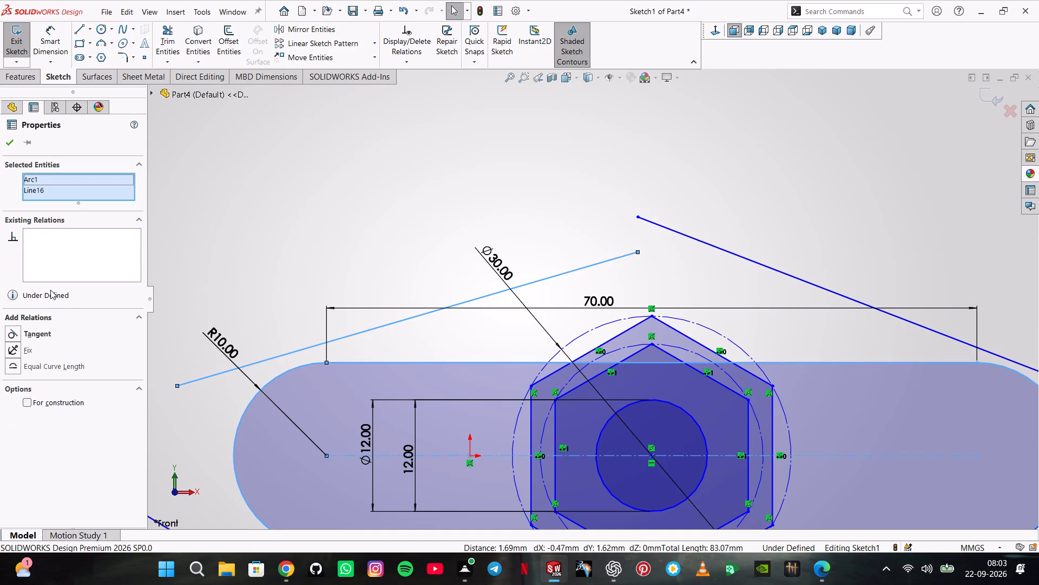
click(47, 331)
click(206, 230)
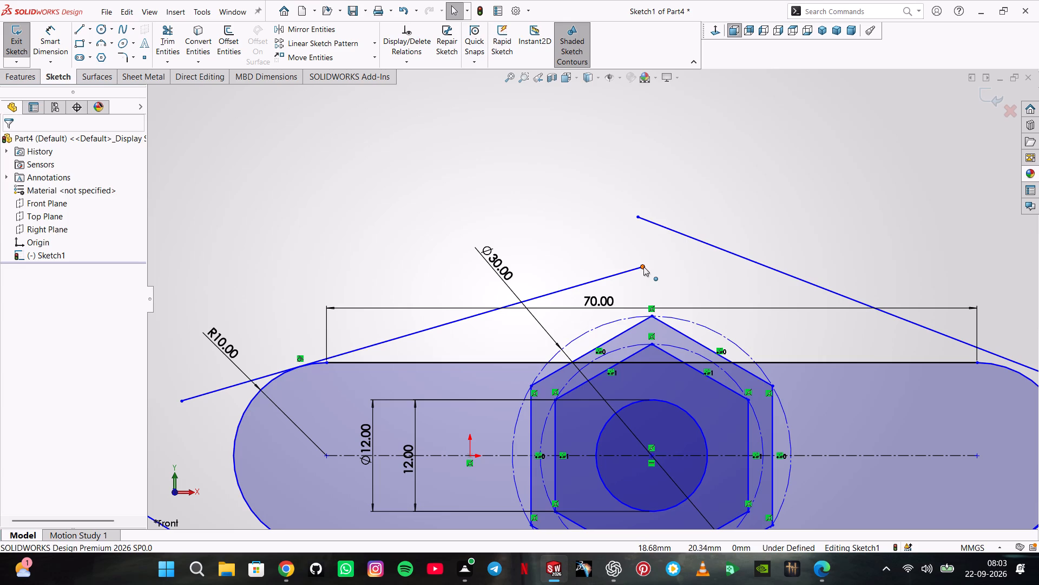
Make the inner endpoints of both upper slanted lines coincident with the outer hexagon's top vertex.
ctrl+click(643, 266)
ctrl+click(653, 314)
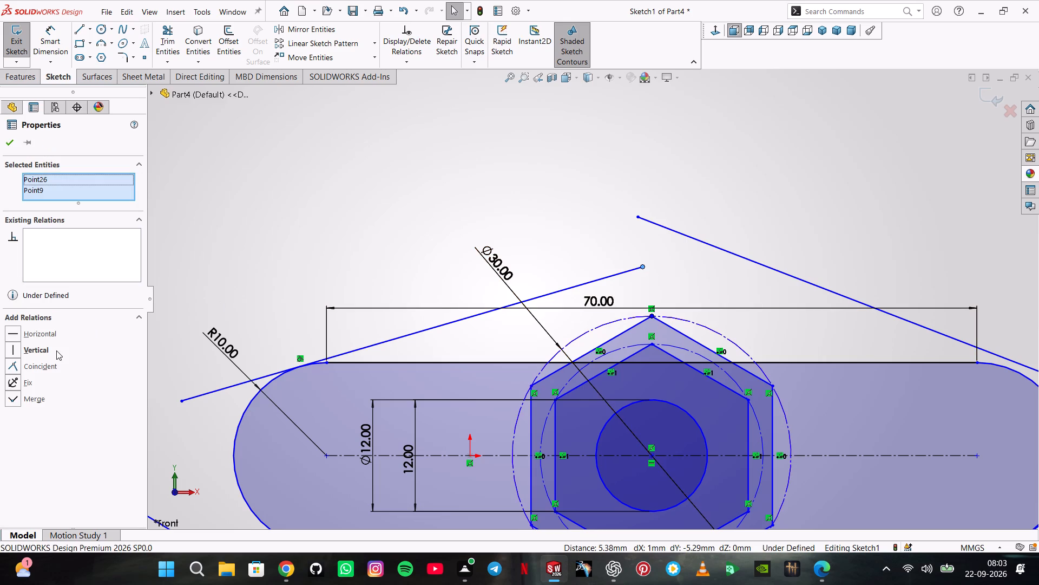
click(43, 367)
click(306, 219)
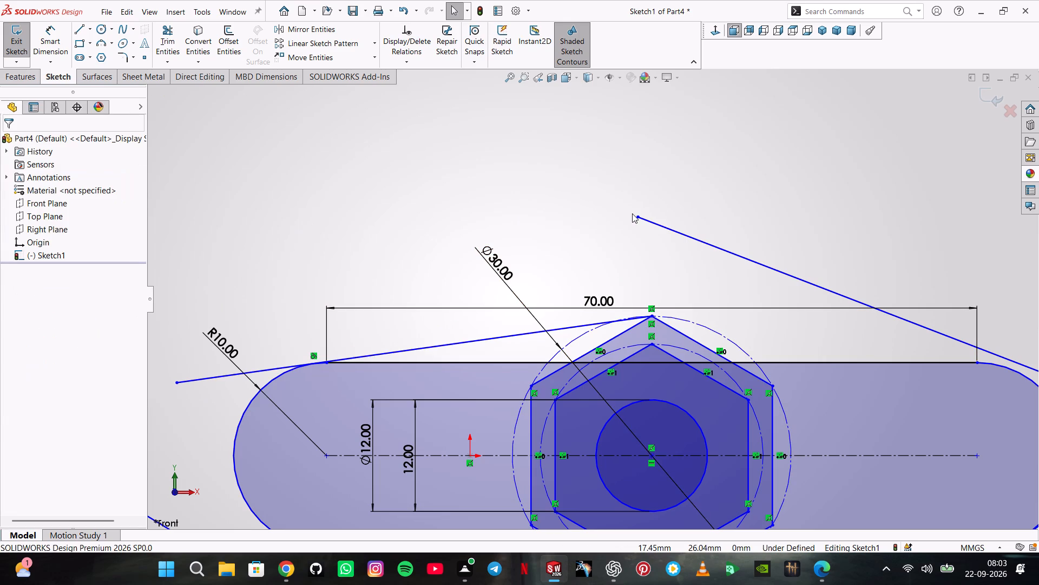
ctrl+click(641, 216)
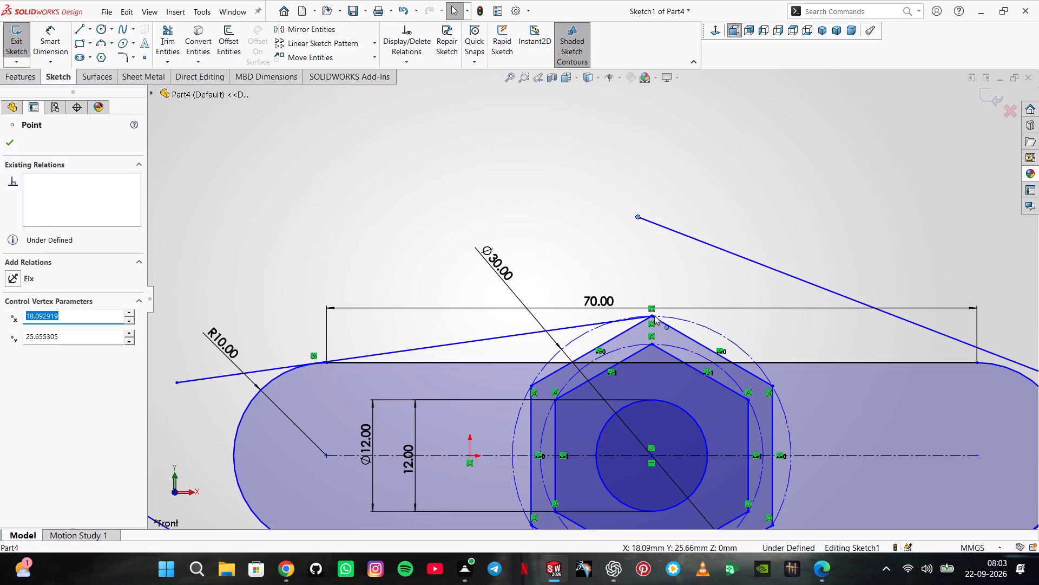
ctrl+click(653, 316)
click(52, 365)
click(390, 209)
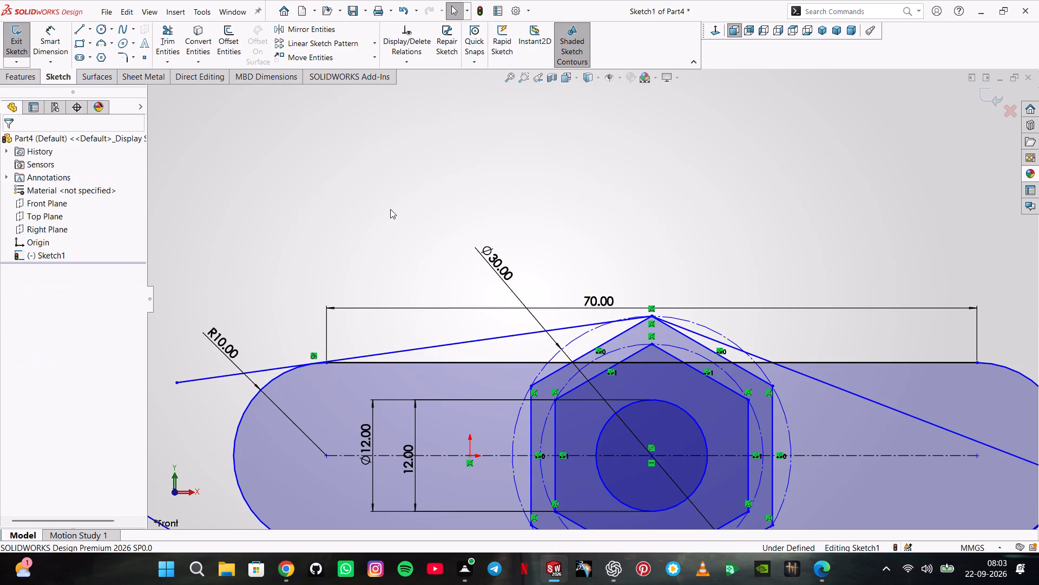
Add a tangent relation between the upper-right slanted line and the slot's right end arc.
ctrl+click(937, 428)
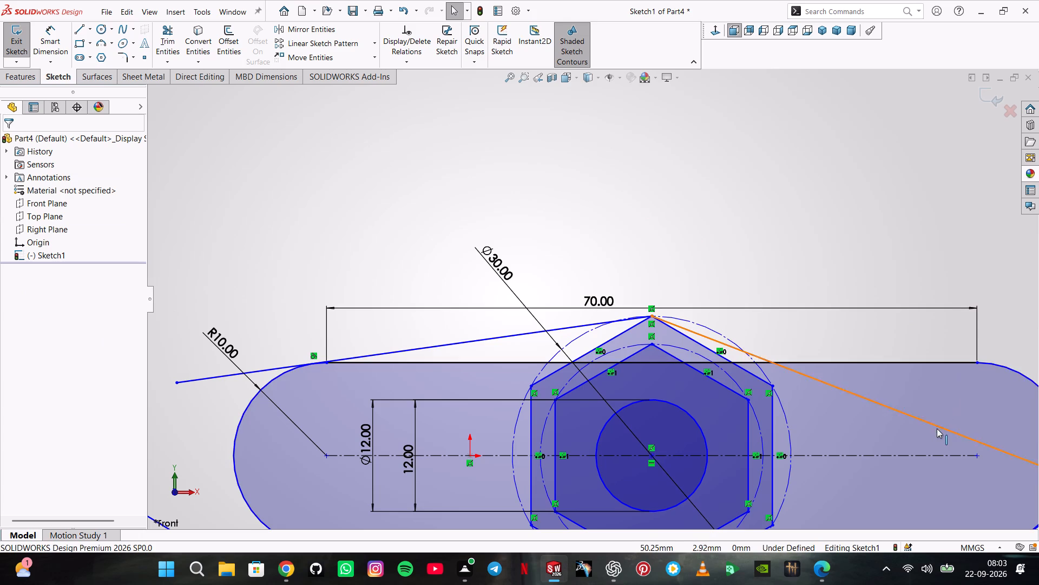
ctrl+click(1012, 368)
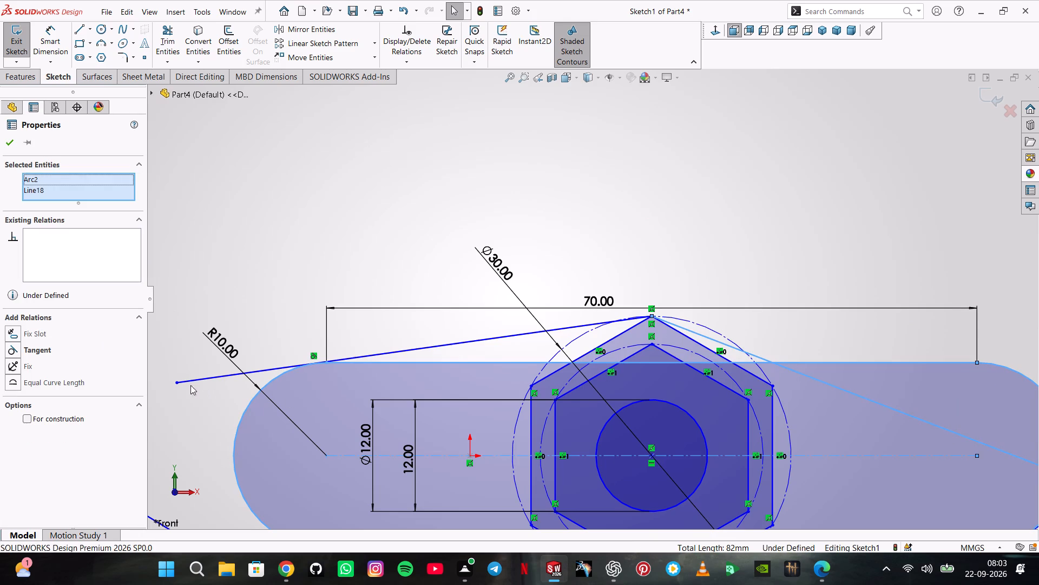
click(47, 352)
click(396, 237)
Make each of the two lower slanted lines tangent to the slot's end arc on its side.
scroll(898, 398, up, 2)
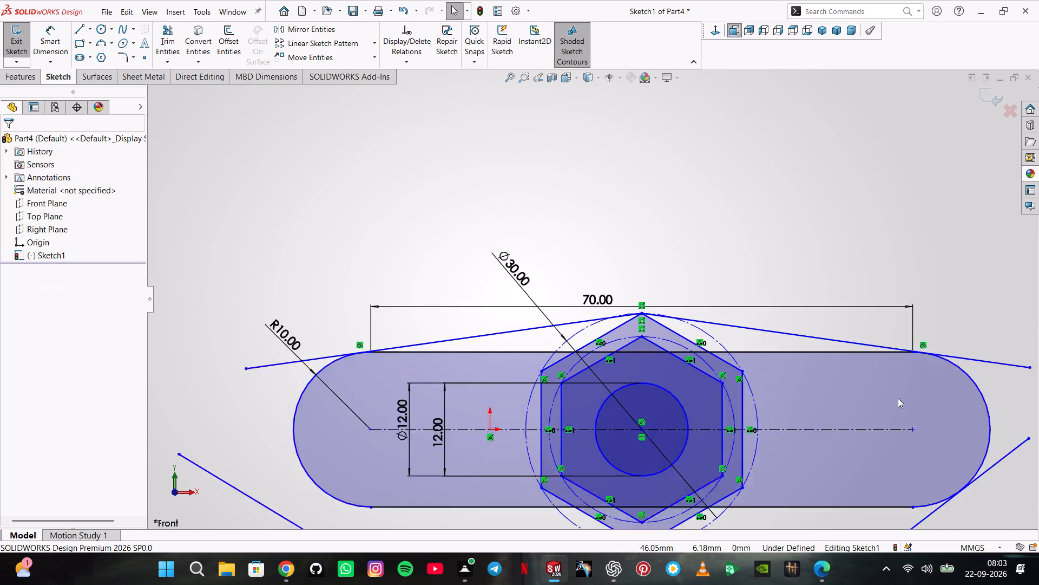
scroll(898, 398, up, 2)
scroll(814, 413, down, 4)
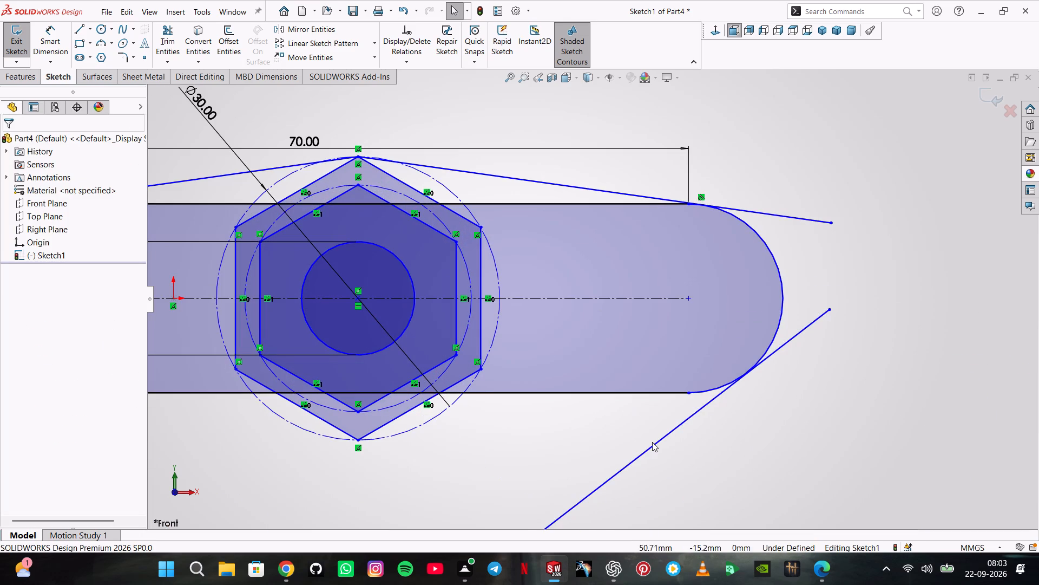
click(665, 442)
ctrl+click(706, 388)
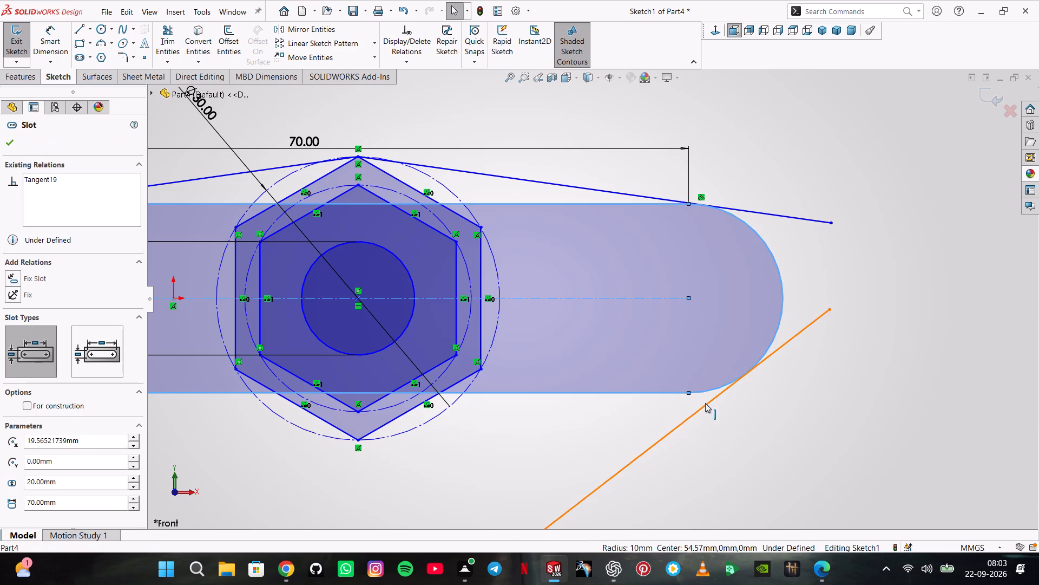
ctrl+click(705, 403)
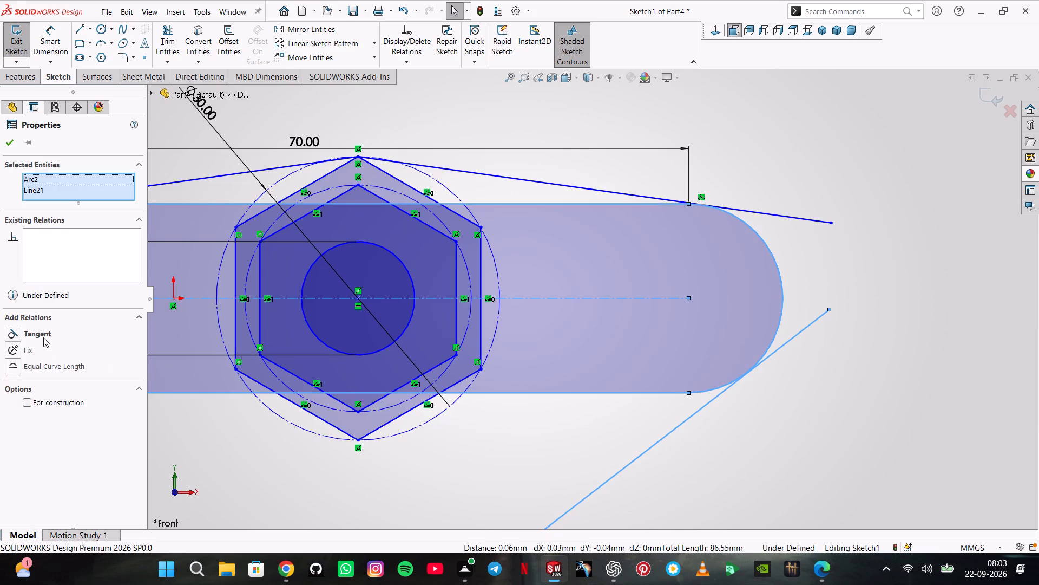
click(43, 337)
click(361, 127)
scroll(309, 295, up, 3)
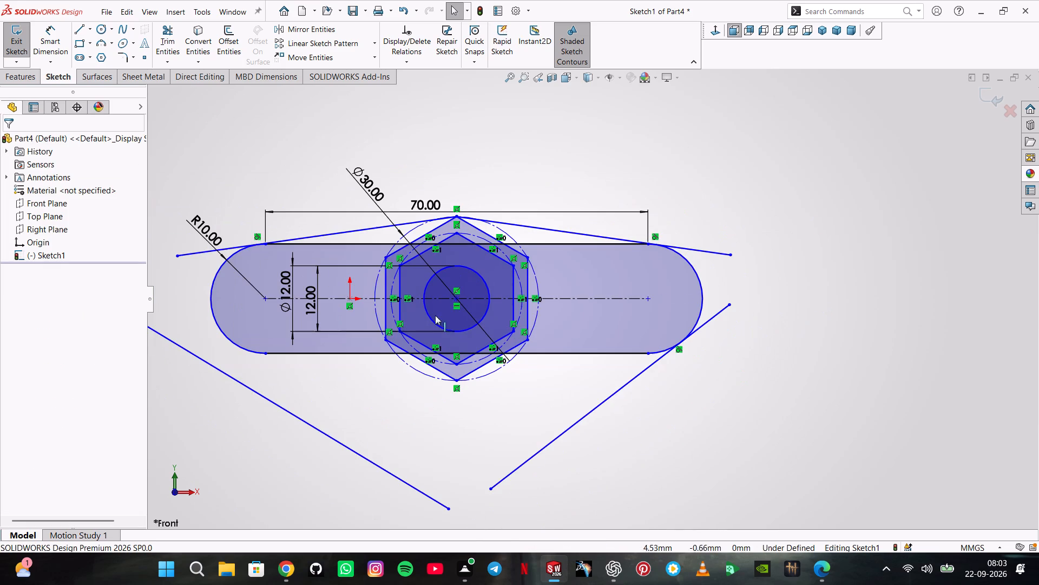
ctrl+click(303, 420)
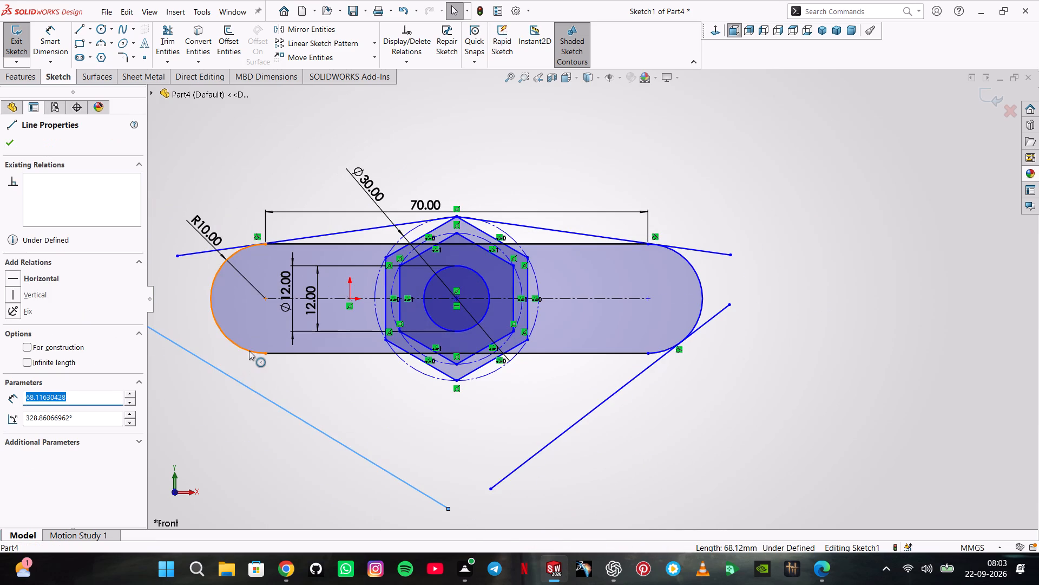
ctrl+click(249, 350)
click(42, 344)
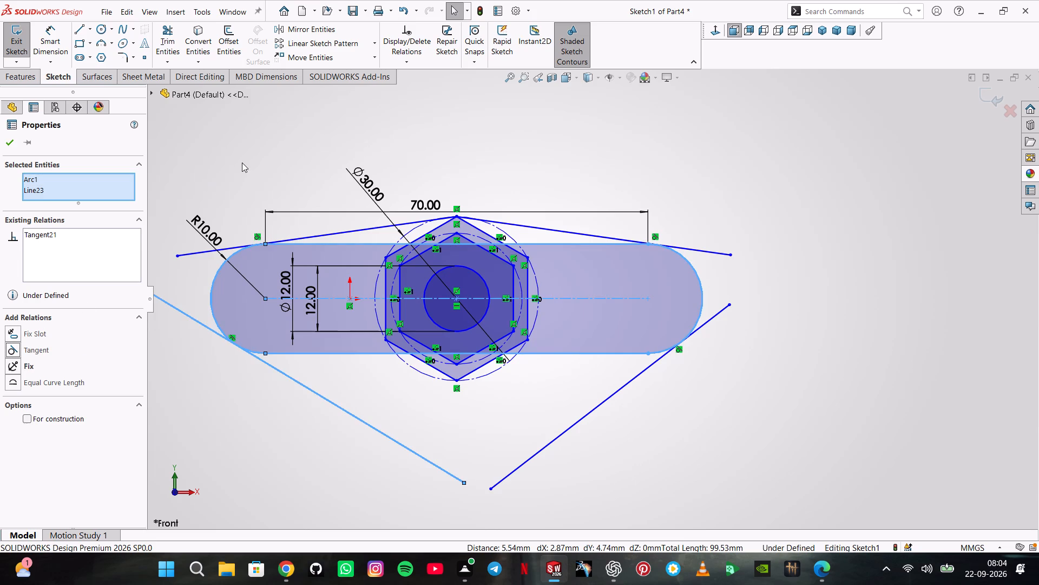
Make the inner endpoint of the lower-left slanted line coincident with the outer hexagon's bottom vertex.
click(243, 162)
ctrl+click(465, 484)
ctrl+scroll(477, 403, down, 4)
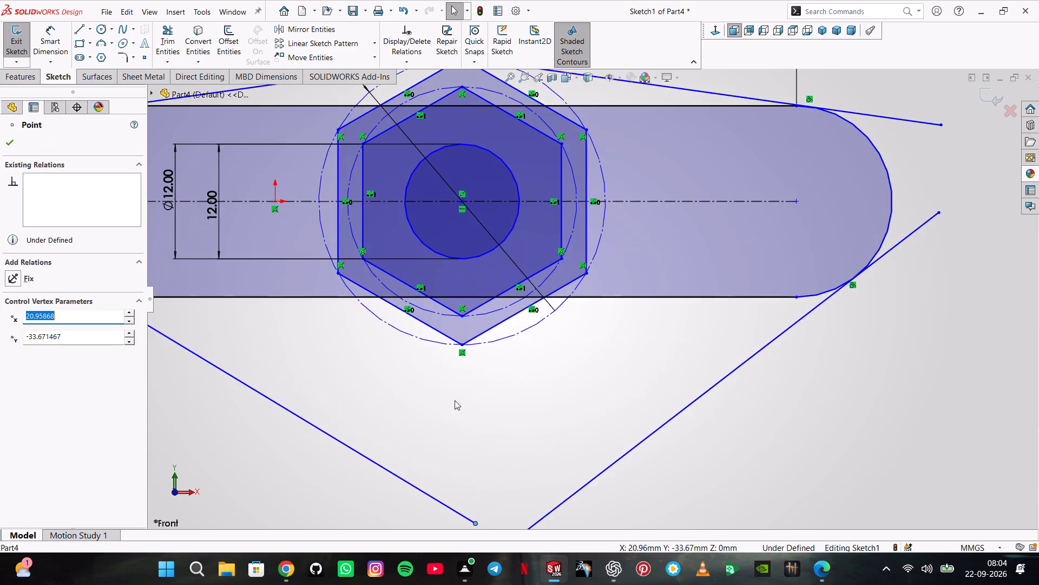
ctrl+click(464, 328)
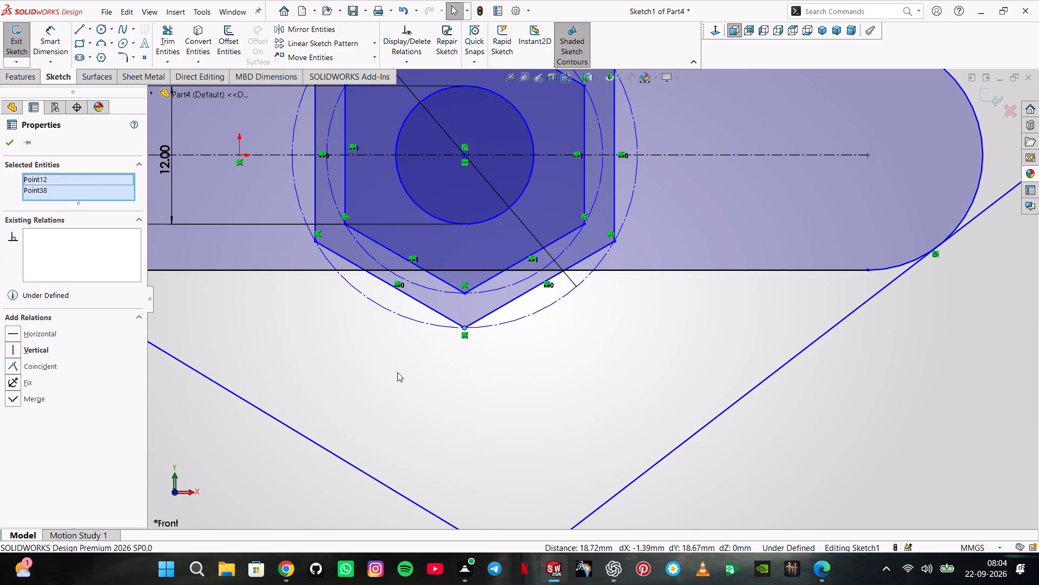
click(49, 363)
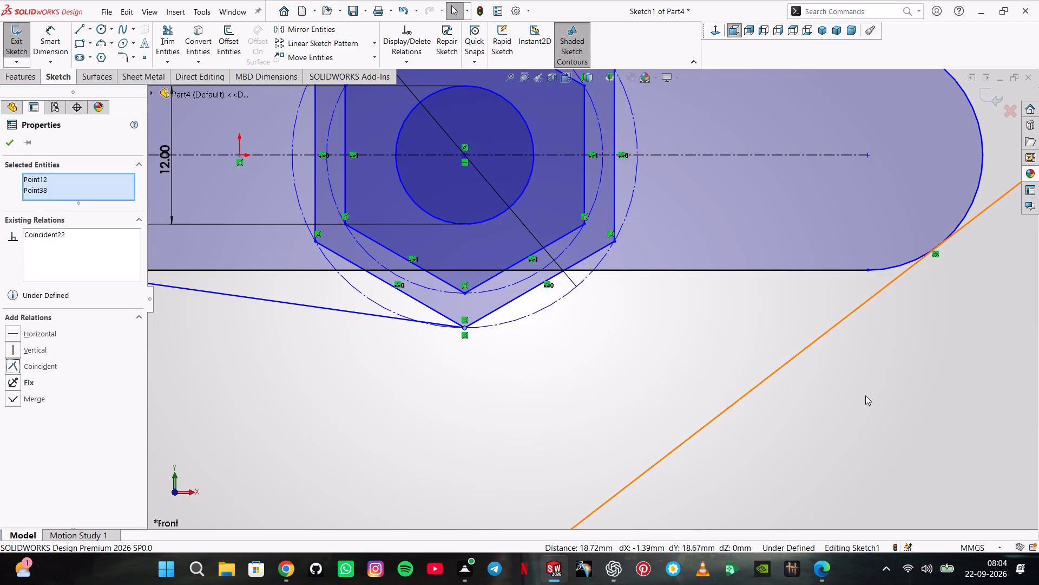
click(865, 395)
Make the lower-right slanted line coincident with the outer hexagon's bottom vertex.
scroll(625, 457, down, 3)
scroll(556, 458, up, 3)
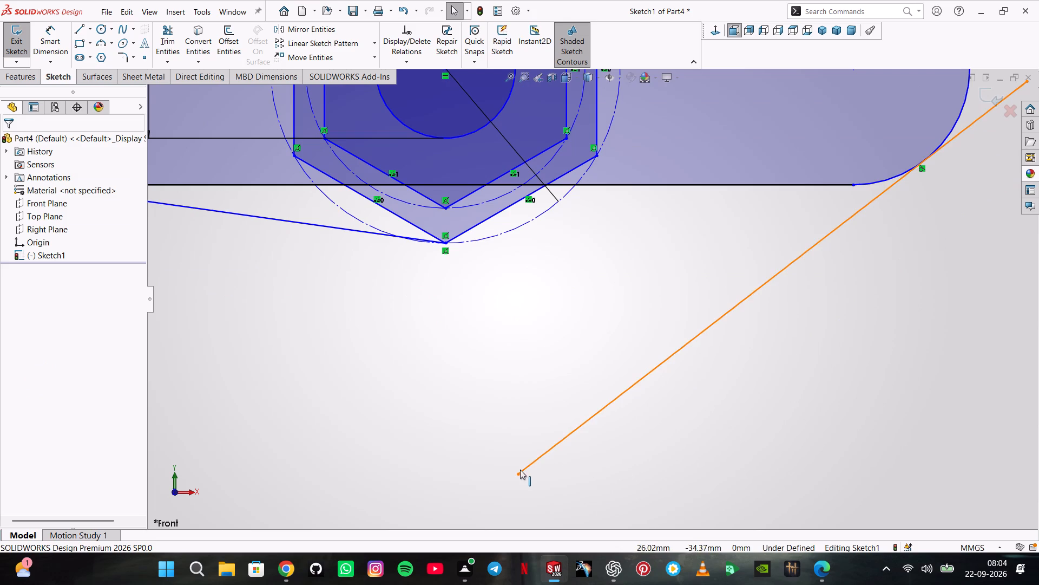
ctrl+click(520, 470)
ctrl+click(446, 243)
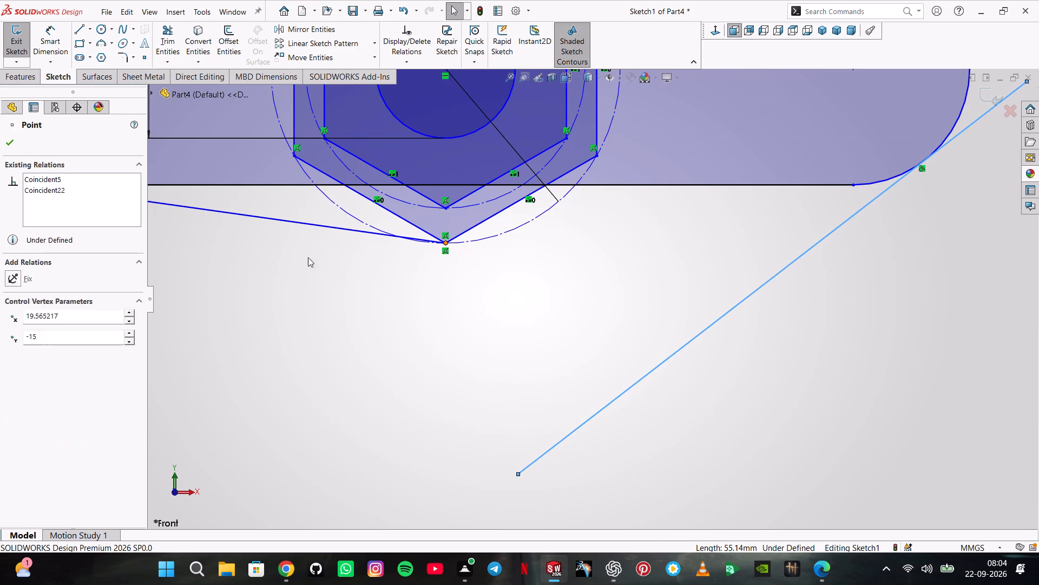
click(62, 349)
click(369, 321)
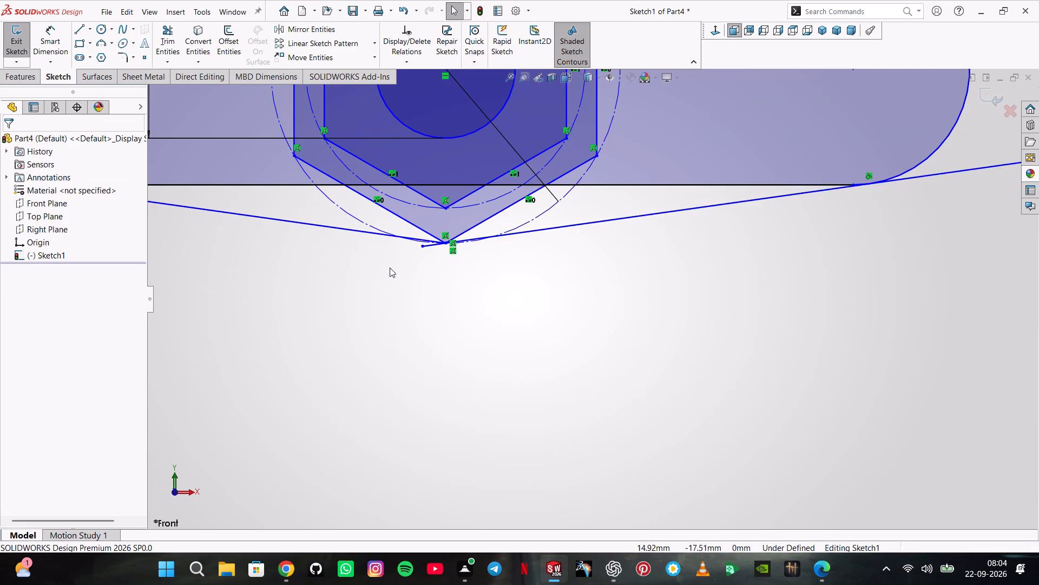
Trim the outer overhangs of all four slanted lines back to the slot's end arcs.
scroll(389, 266, up, 5)
click(170, 38)
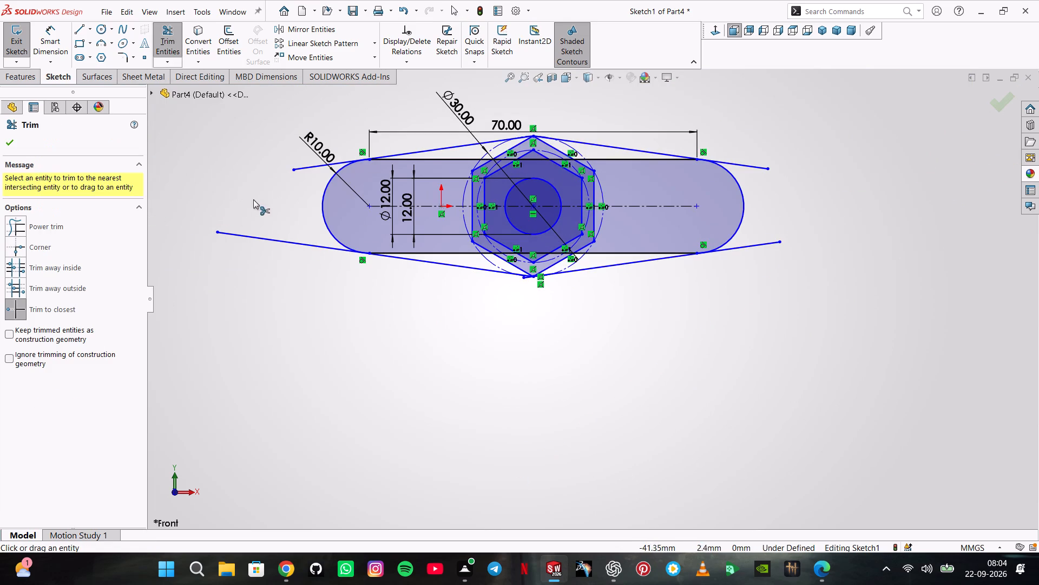
click(280, 243)
click(306, 168)
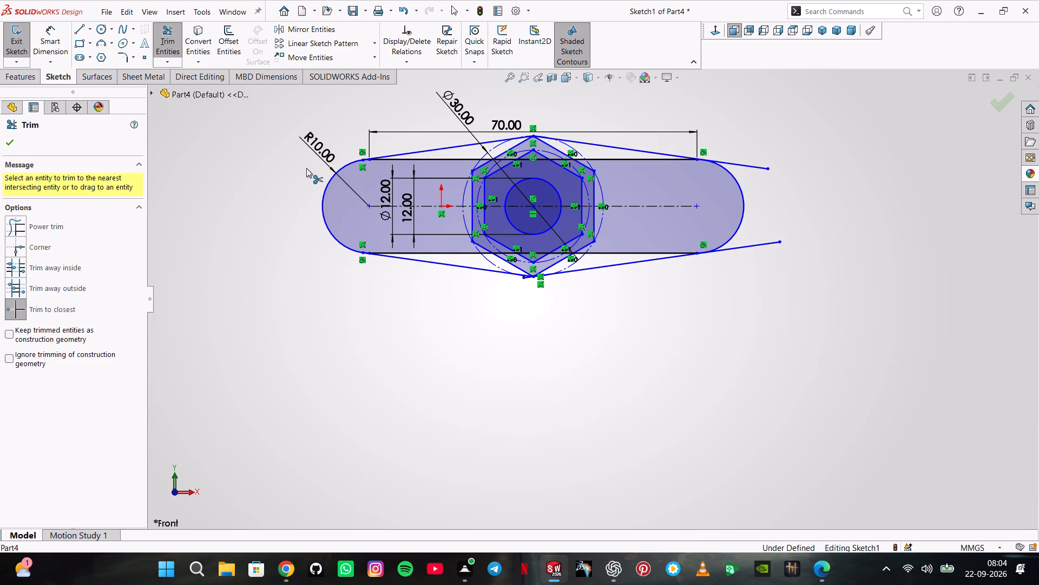
click(735, 161)
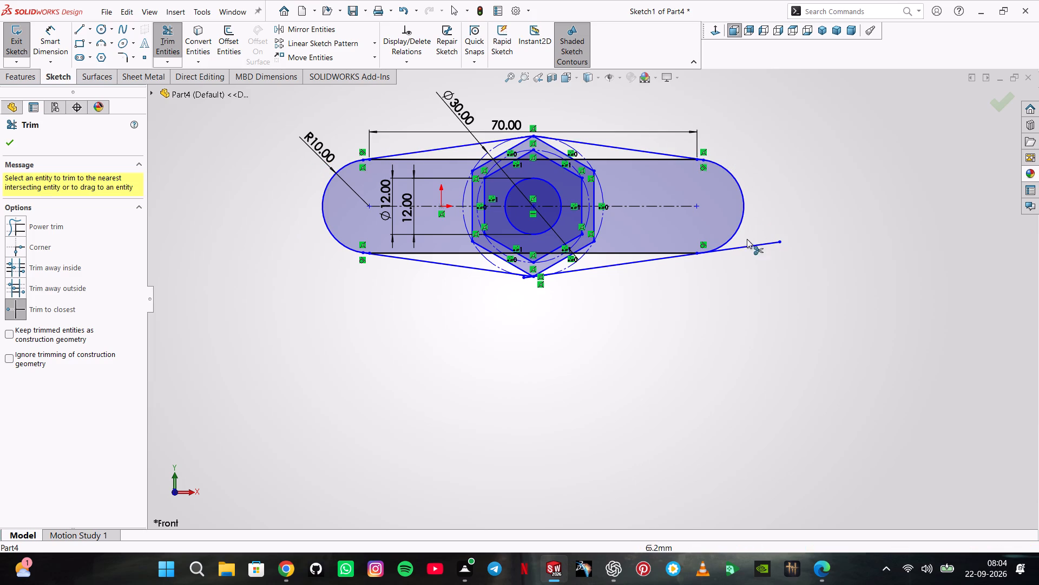
click(748, 245)
click(13, 139)
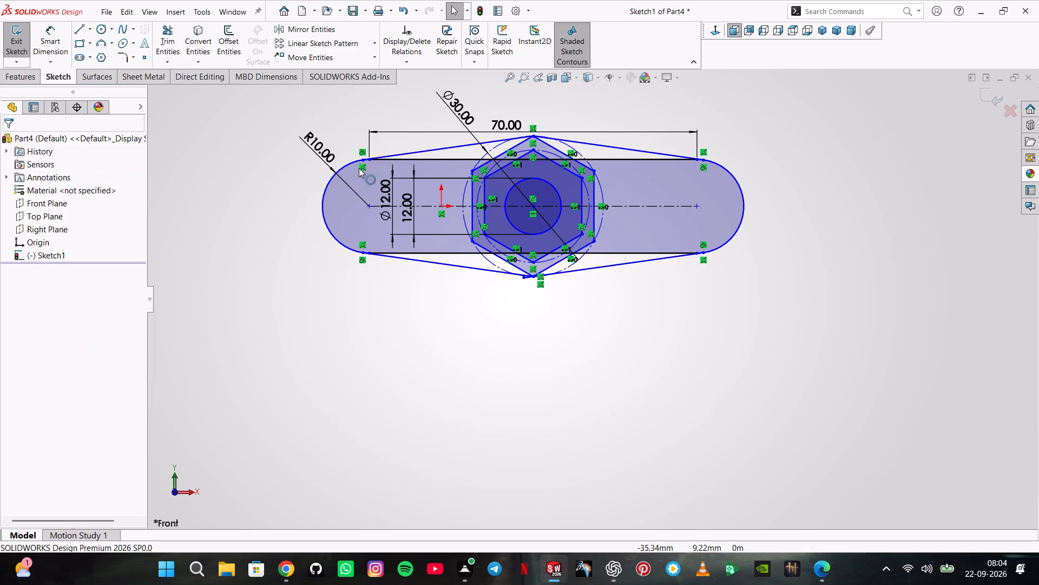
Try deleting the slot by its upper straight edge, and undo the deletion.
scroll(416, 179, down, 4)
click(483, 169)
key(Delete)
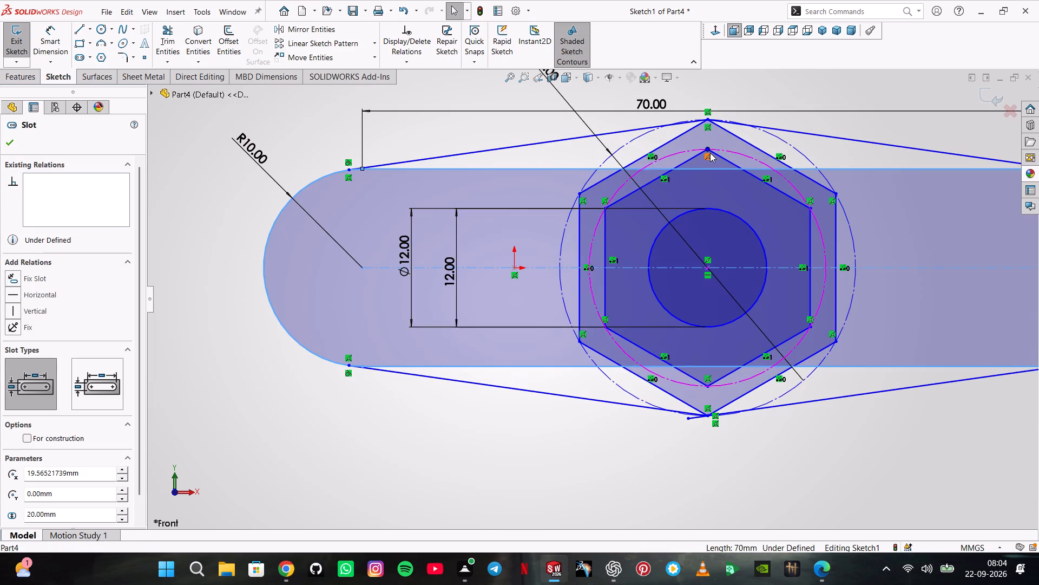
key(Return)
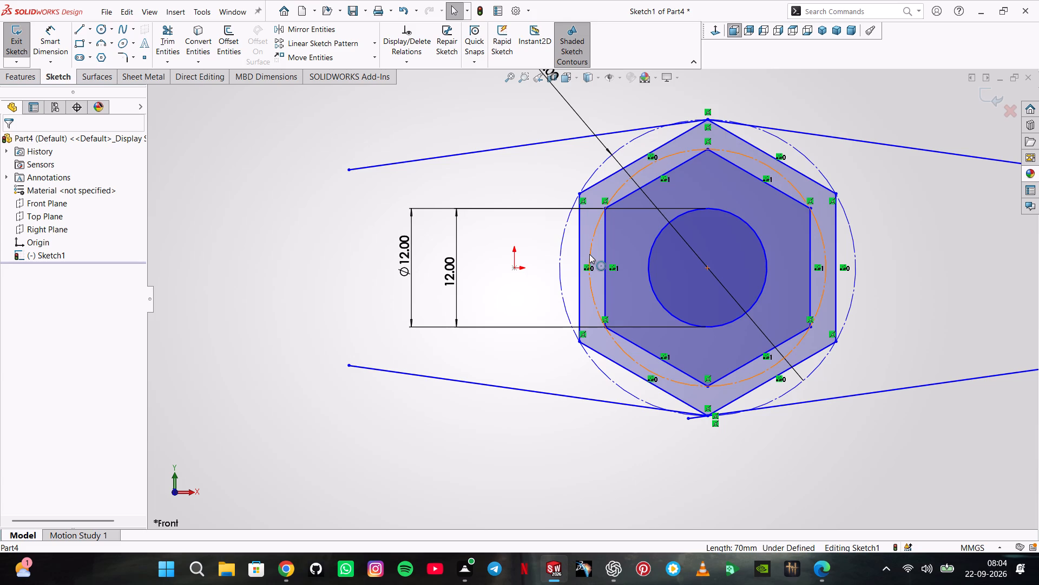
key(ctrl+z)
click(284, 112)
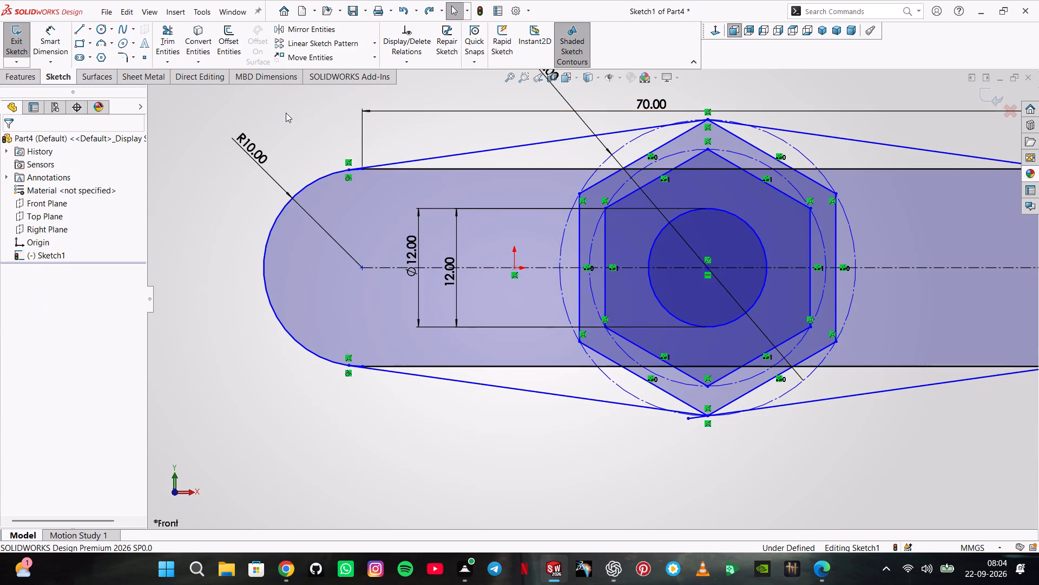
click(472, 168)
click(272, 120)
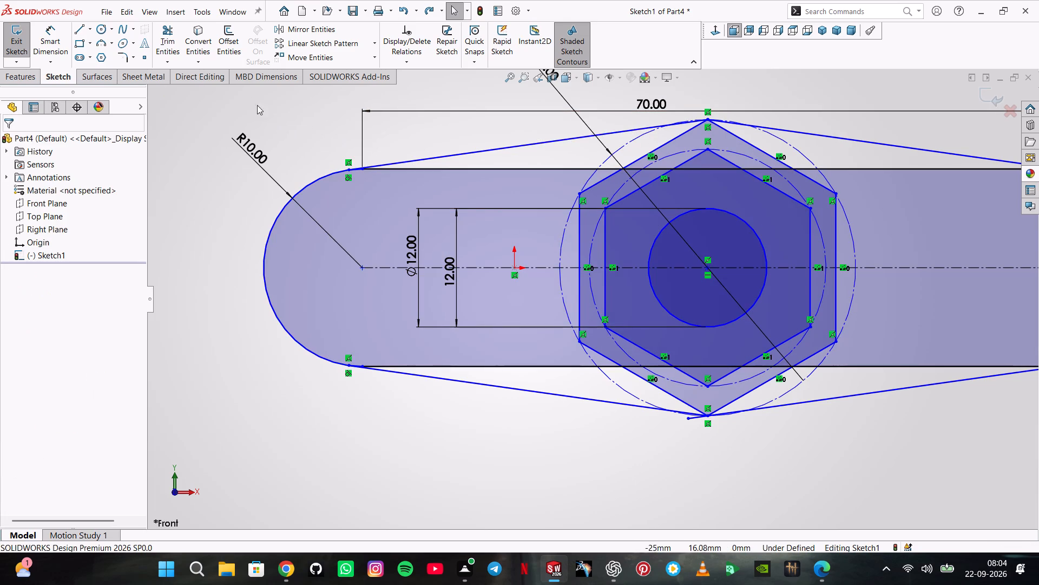
Trim the slot's two straight edges on both sides of the outer hexagon's construction circle, accepting that the slot entity is destroyed.
click(165, 41)
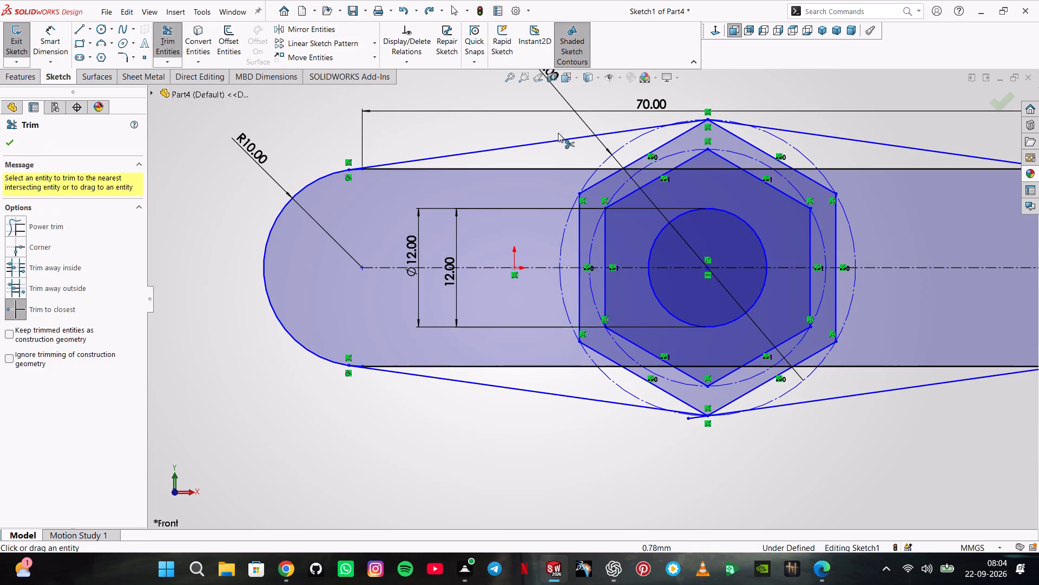
click(548, 165)
click(549, 168)
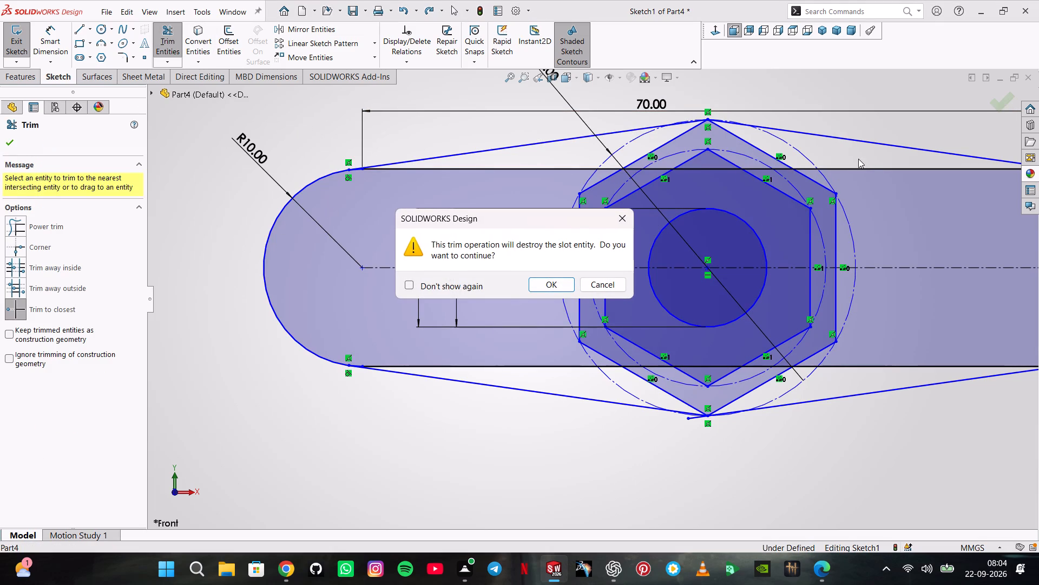
key(Return)
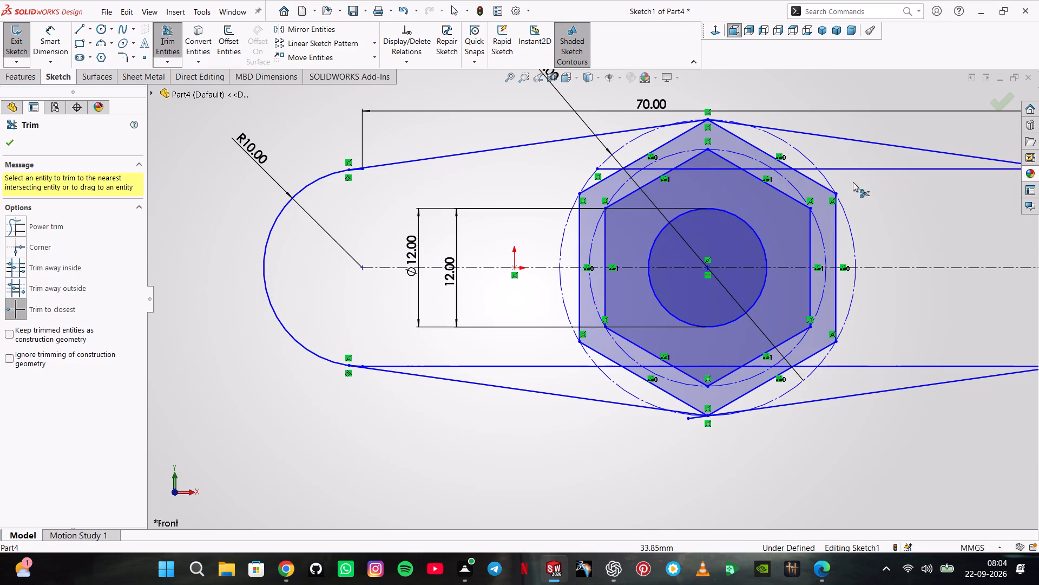
click(889, 168)
click(911, 362)
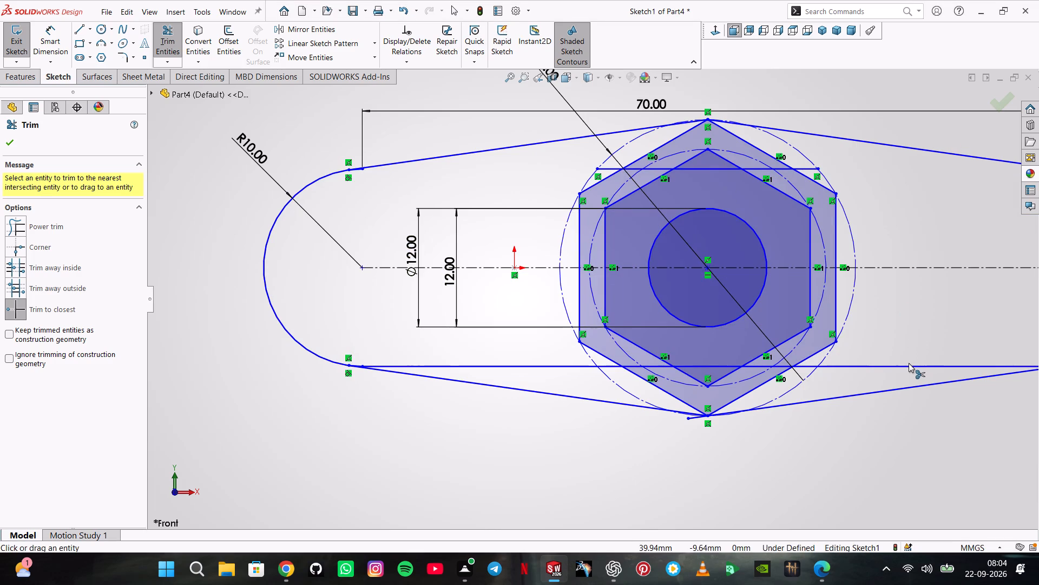
click(909, 365)
click(554, 367)
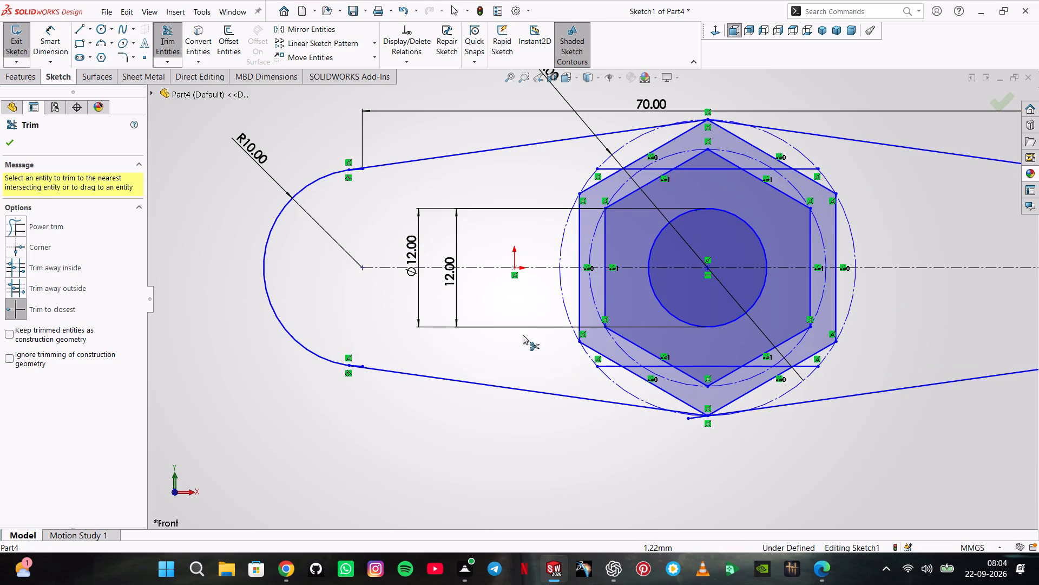
Trim away the remaining segments of the slot's upper straight edge that cross the hexagons and their construction circles.
click(609, 166)
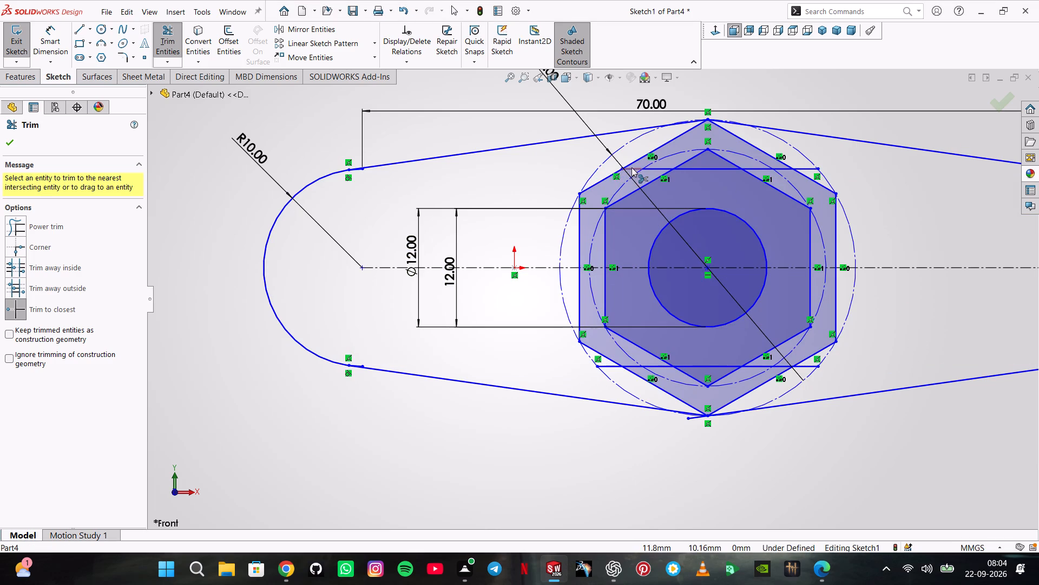
click(637, 167)
click(654, 166)
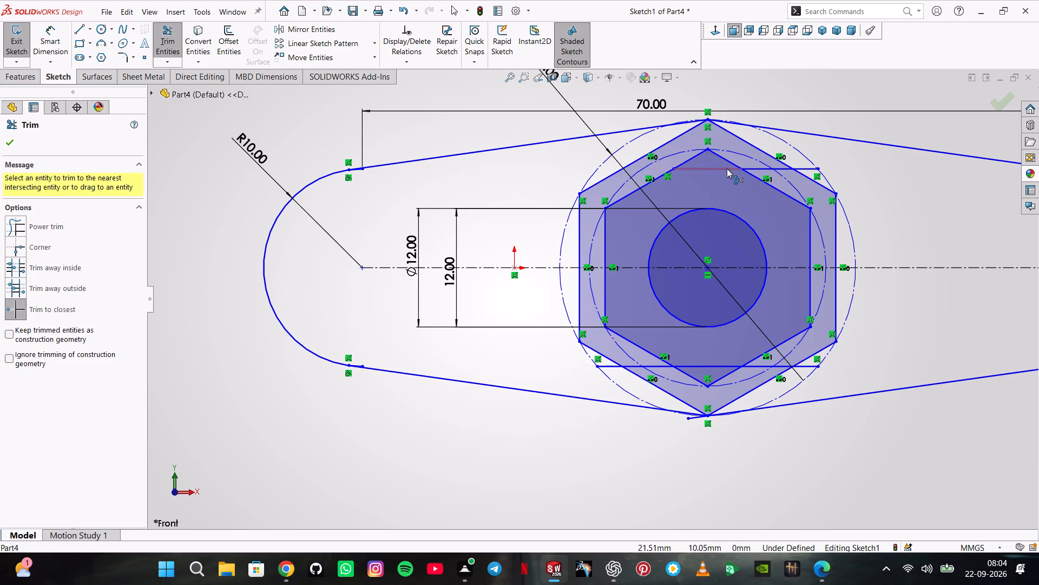
click(727, 168)
click(751, 167)
click(789, 168)
click(800, 167)
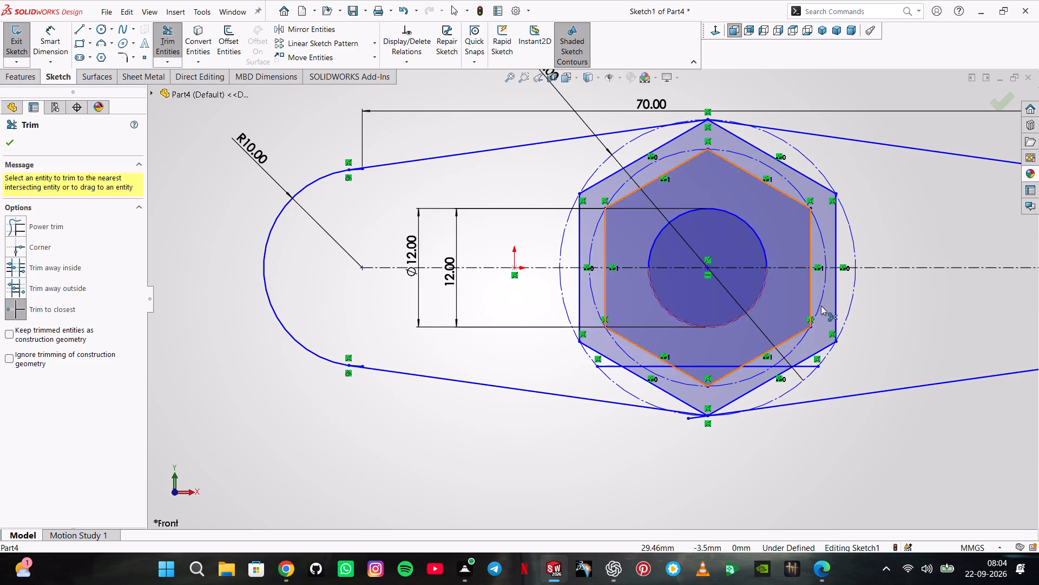
Trim away the remaining segments of the slot's lower straight edge across the hexagons and their construction circles, and finish trimming.
scroll(839, 312, down, 4)
click(694, 415)
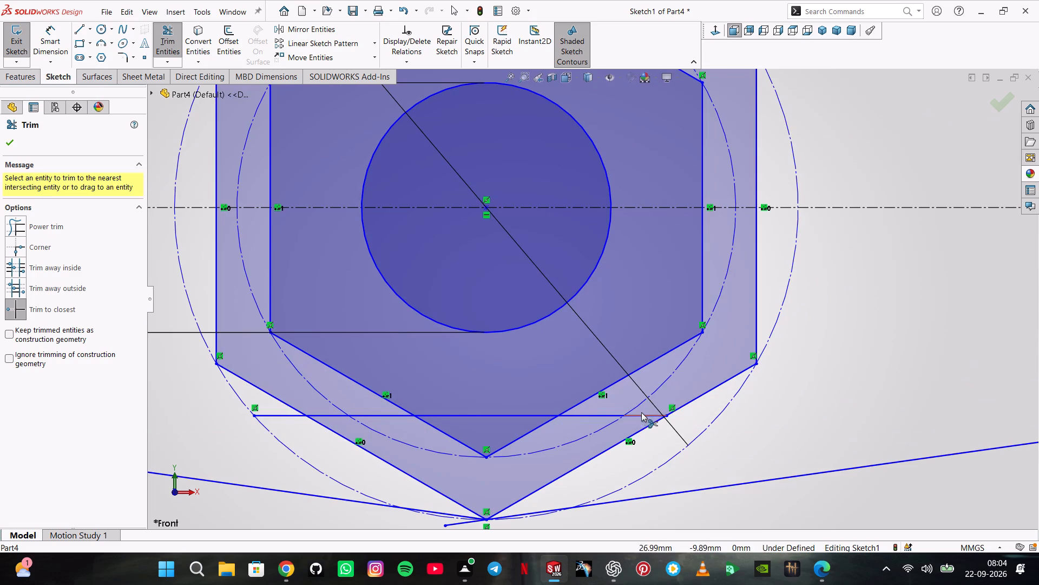
click(641, 412)
click(601, 413)
click(631, 415)
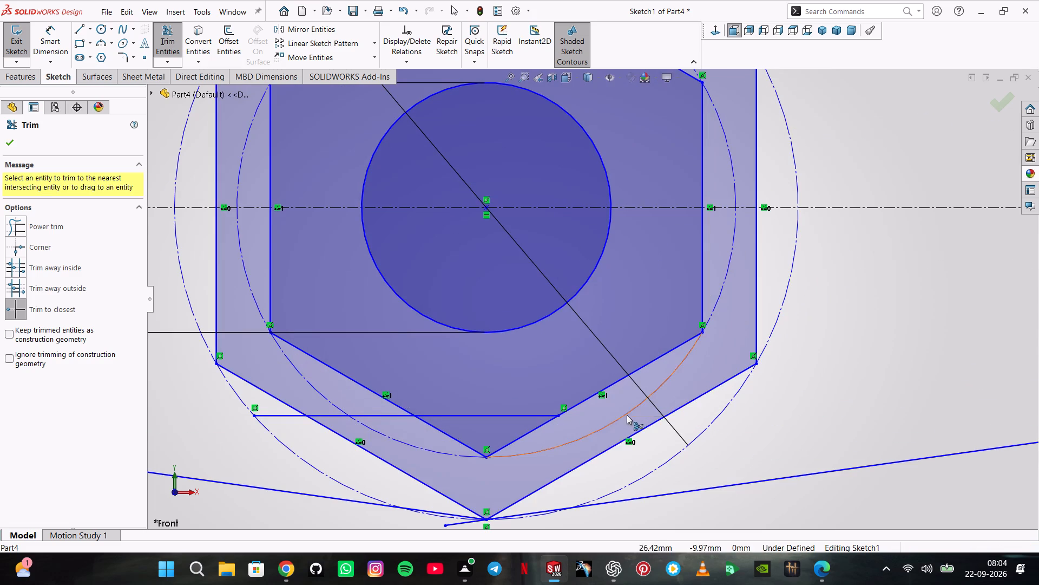
click(528, 414)
click(392, 415)
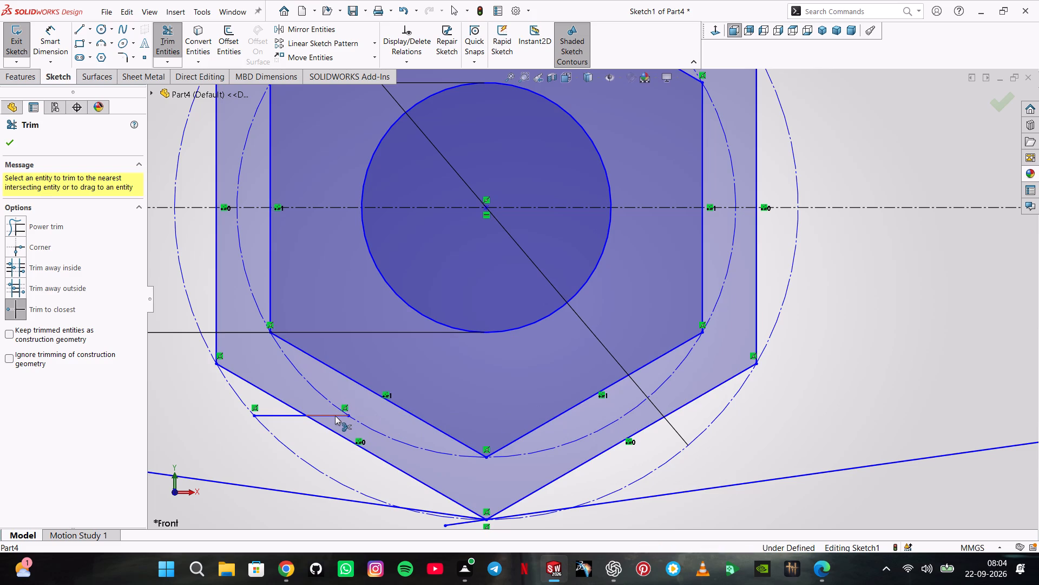
click(331, 415)
click(292, 417)
scroll(514, 346, up, 6)
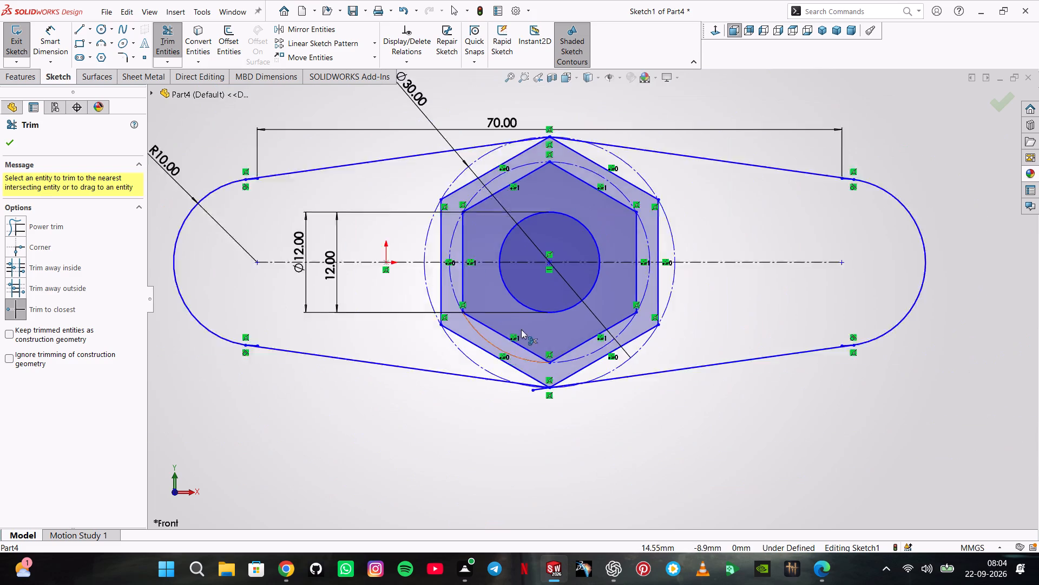
scroll(521, 329, up, 1)
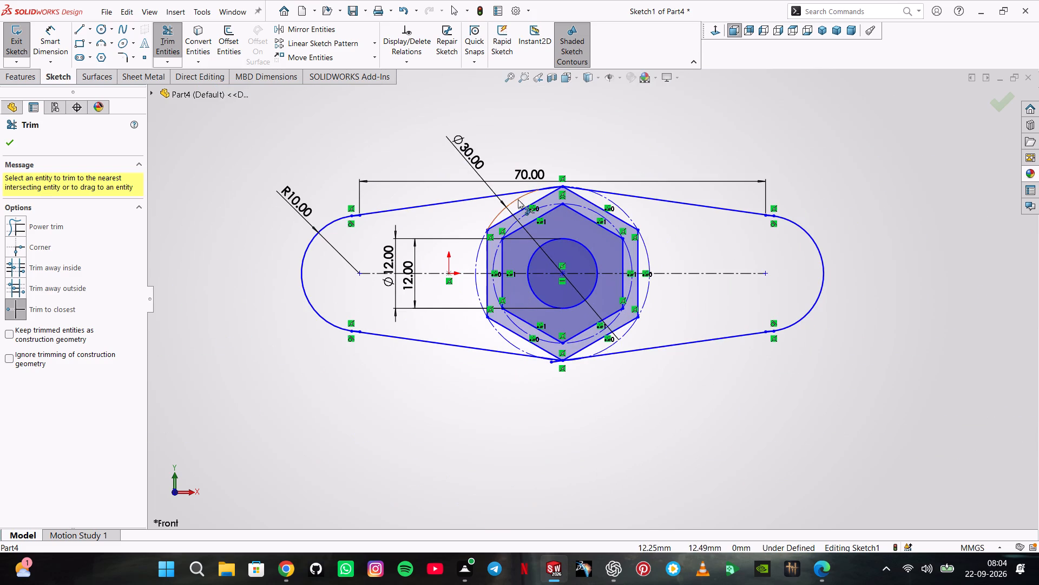
scroll(564, 205, down, 3)
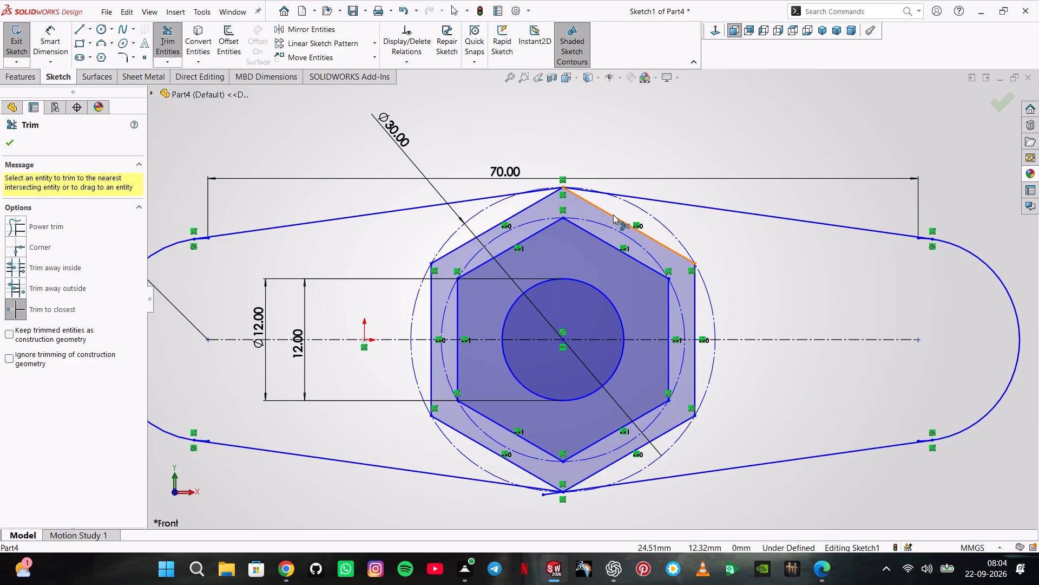
click(15, 147)
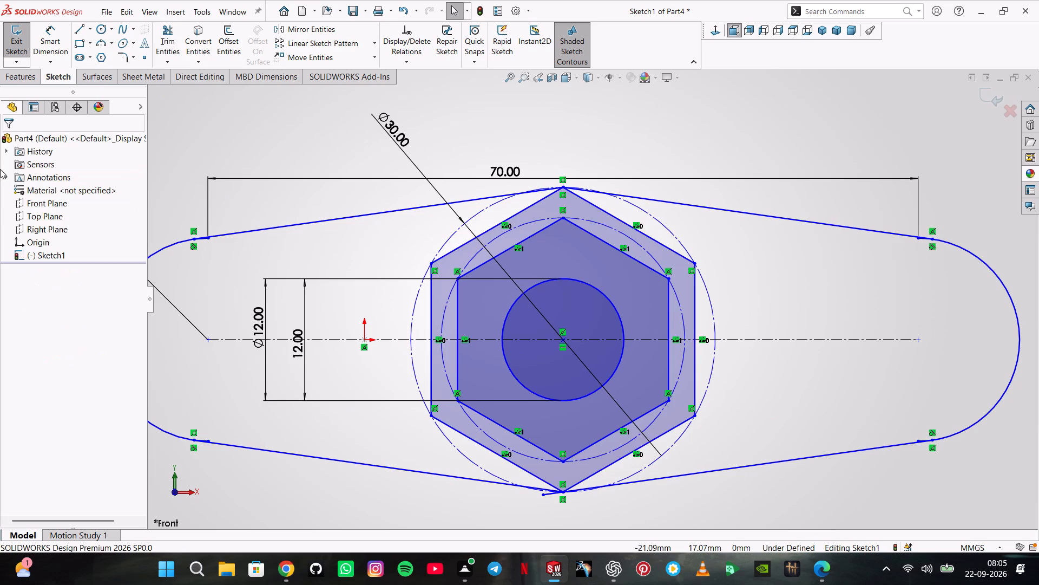
Delete the outer hexagon's six sides together with its 30 mm construction circle.
click(591, 203)
click(538, 204)
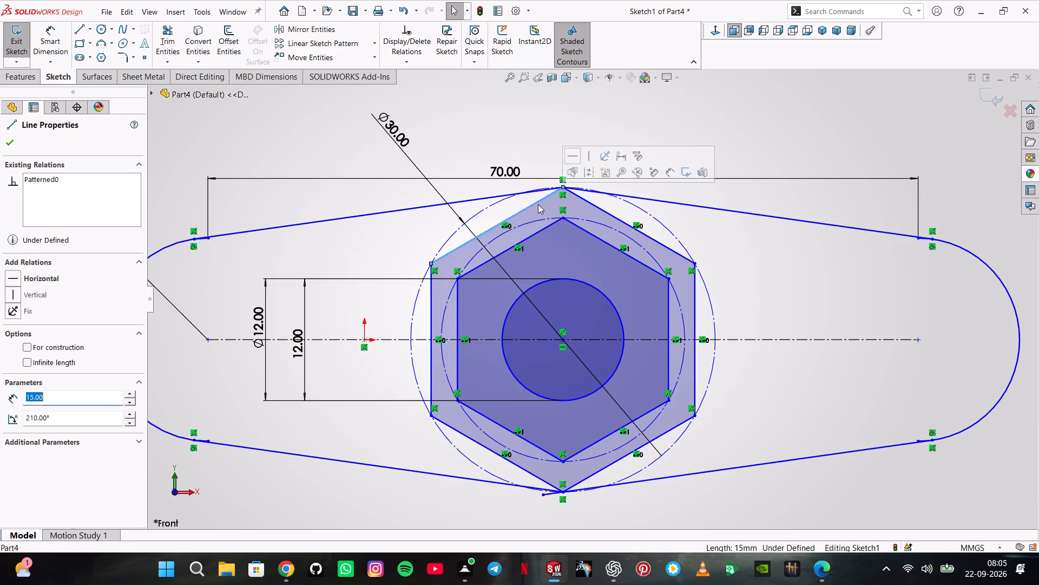
ctrl+click(691, 294)
ctrl+click(678, 251)
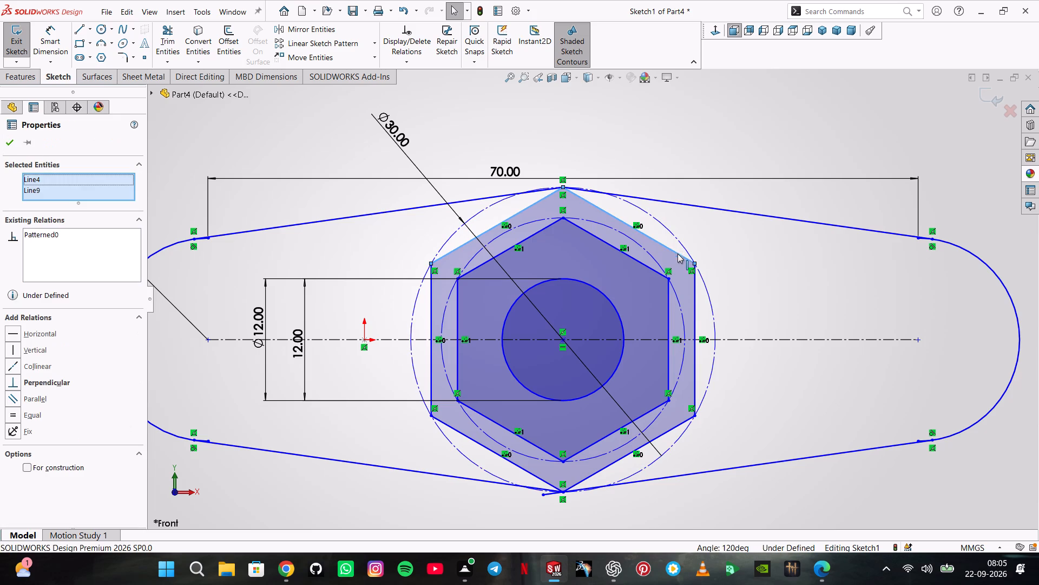
ctrl+click(693, 283)
ctrl+click(704, 283)
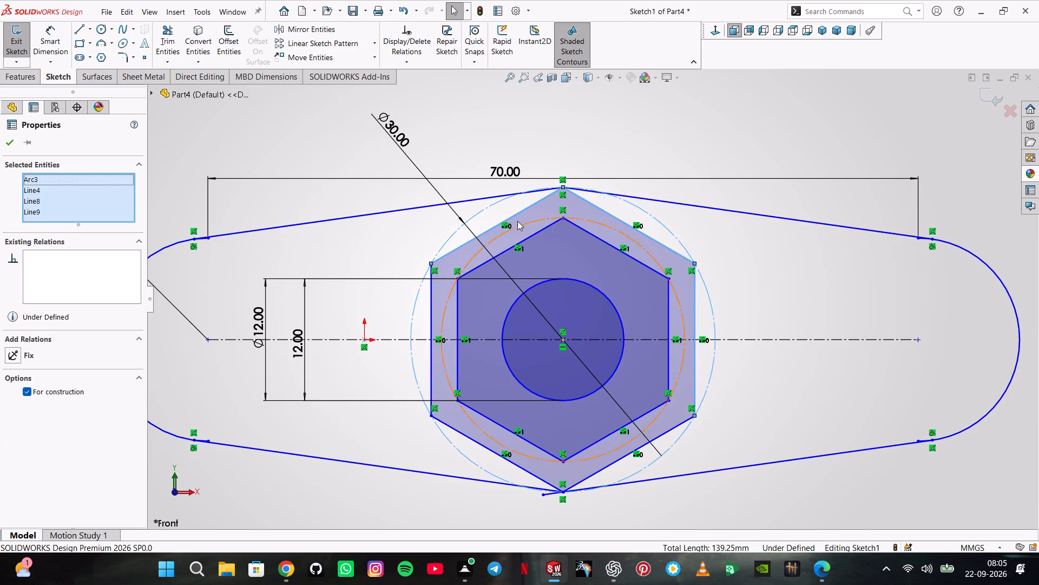
ctrl+click(519, 210)
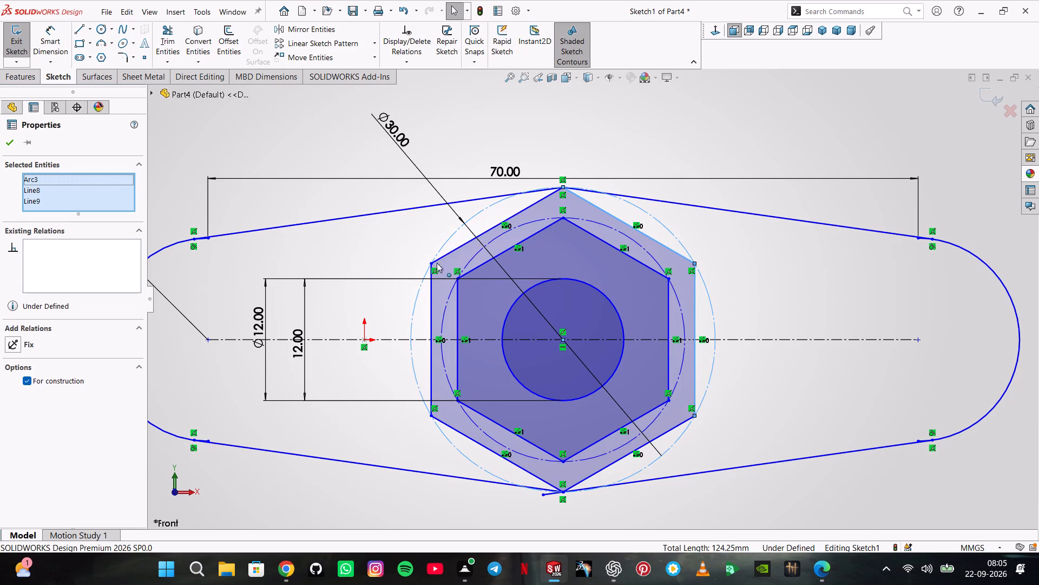
ctrl+click(466, 244)
ctrl+click(435, 275)
ctrl+click(429, 285)
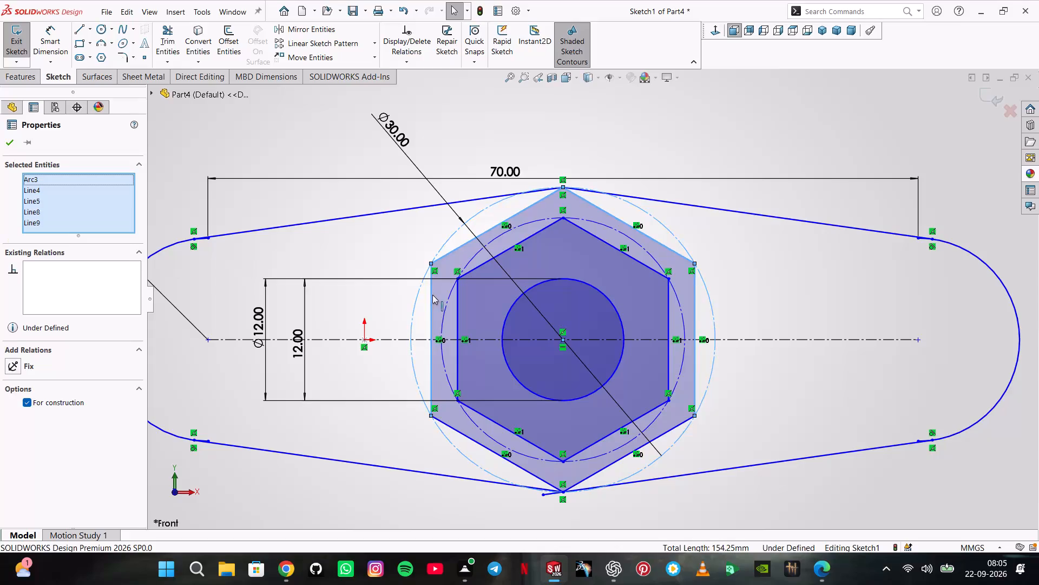
ctrl+click(450, 428)
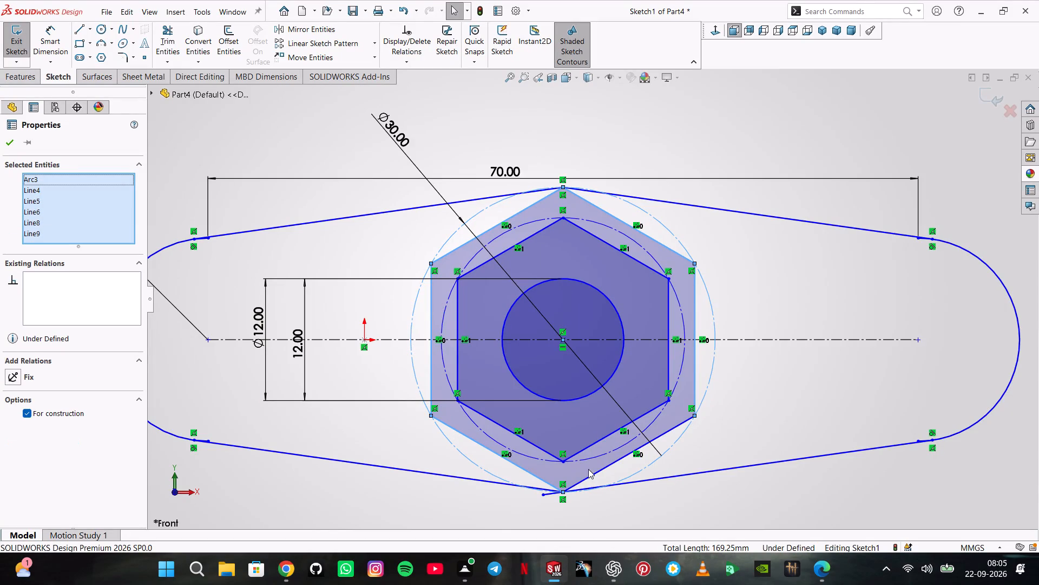
ctrl+click(594, 472)
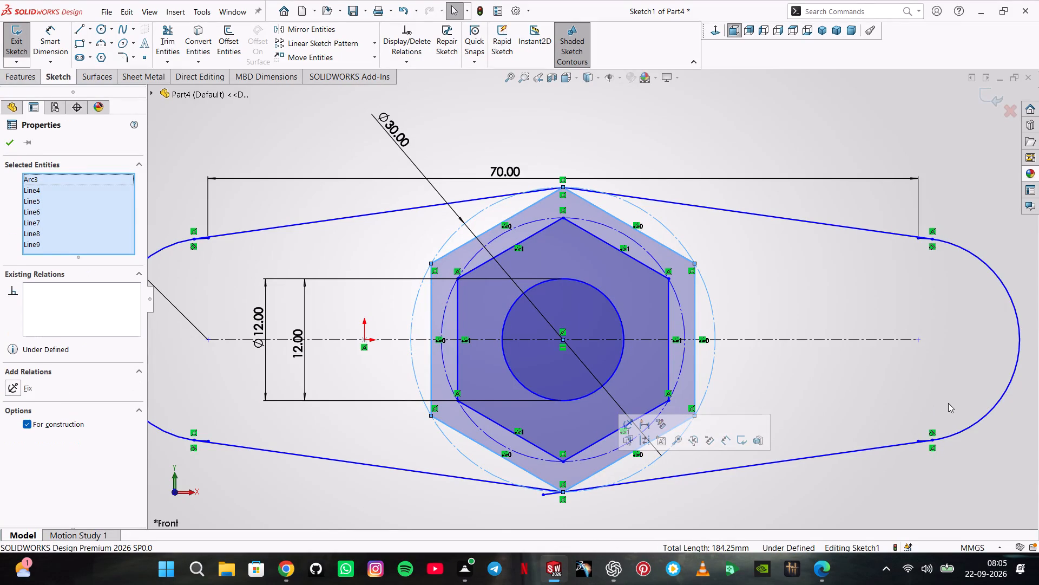
key(Delete)
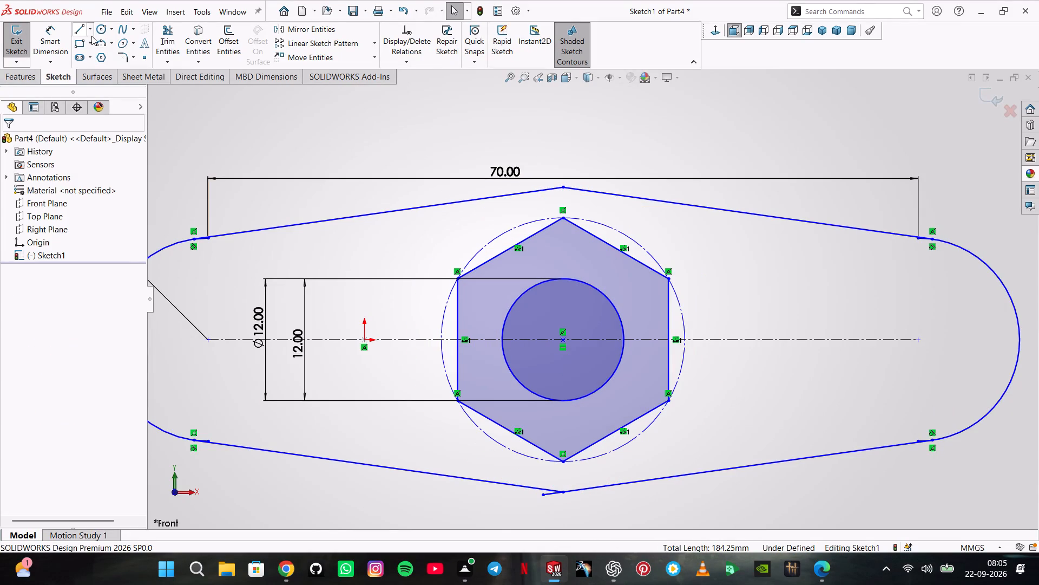
Trim the short leftover line stub at the outline's lower vertex and finish trimming.
click(170, 35)
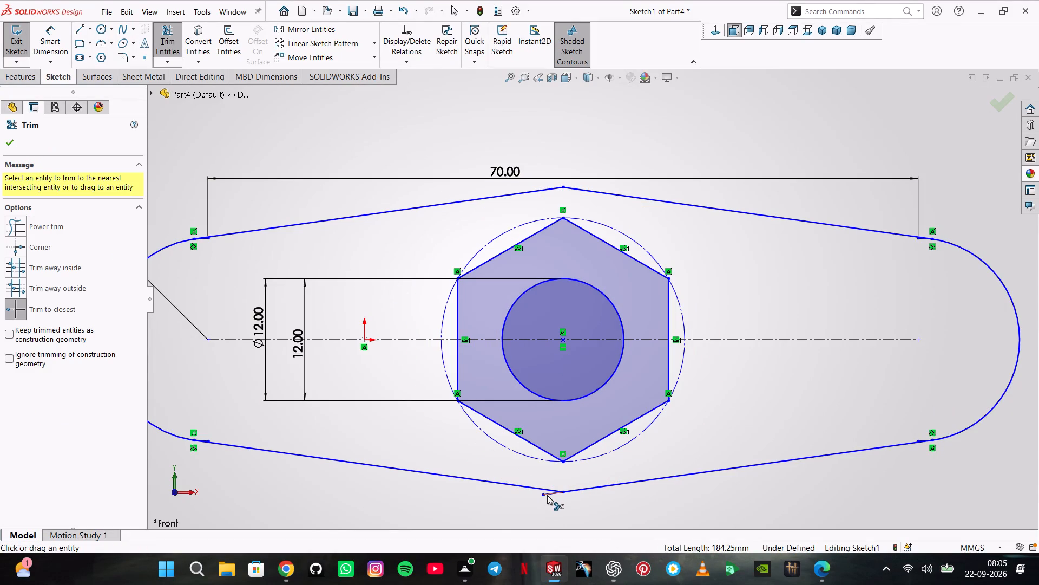
click(548, 495)
scroll(561, 488, down, 5)
scroll(567, 472, up, 6)
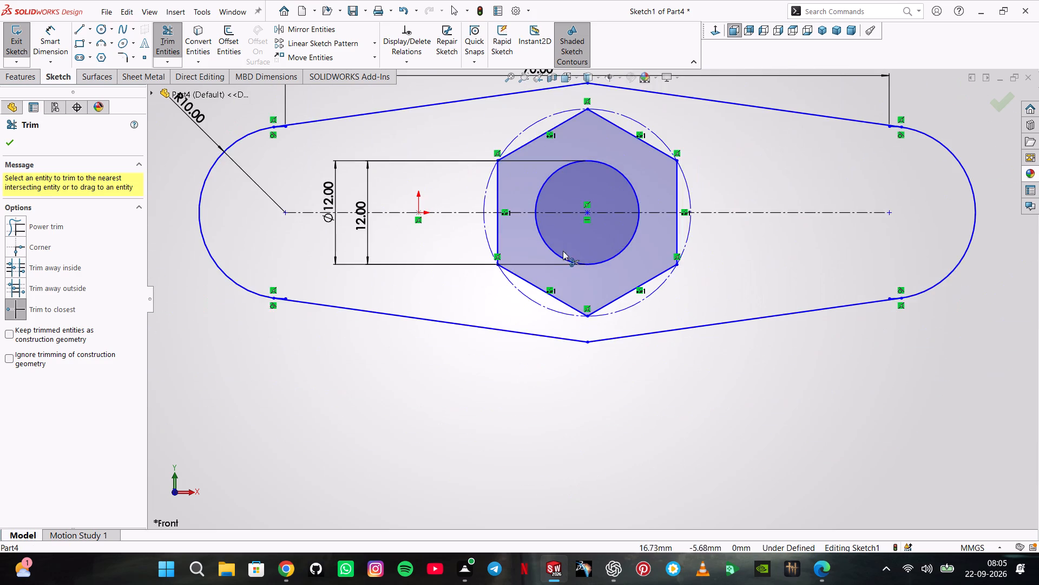
scroll(563, 245, up, 3)
scroll(584, 205, down, 6)
scroll(583, 204, up, 5)
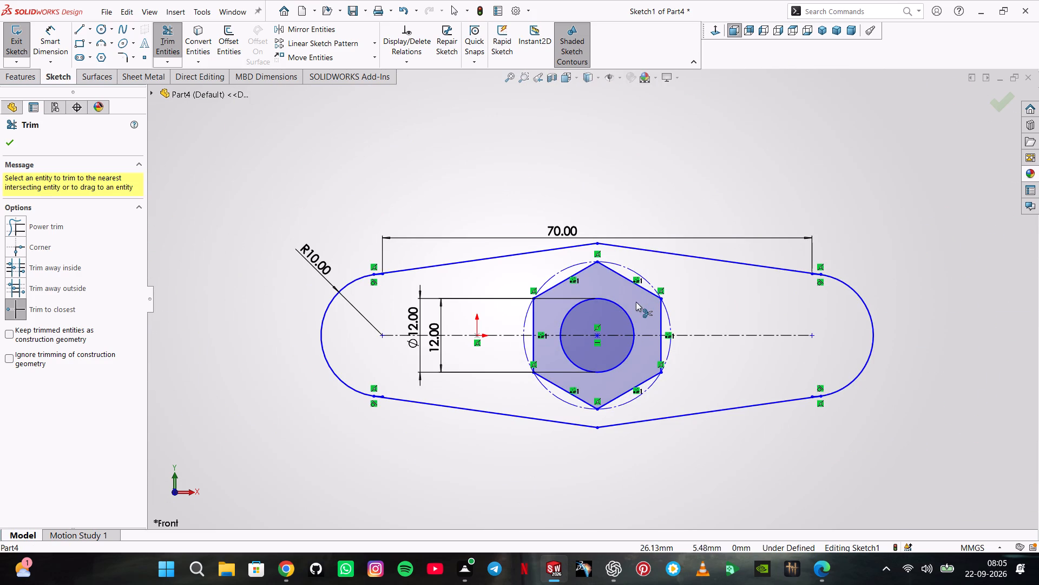
click(6, 140)
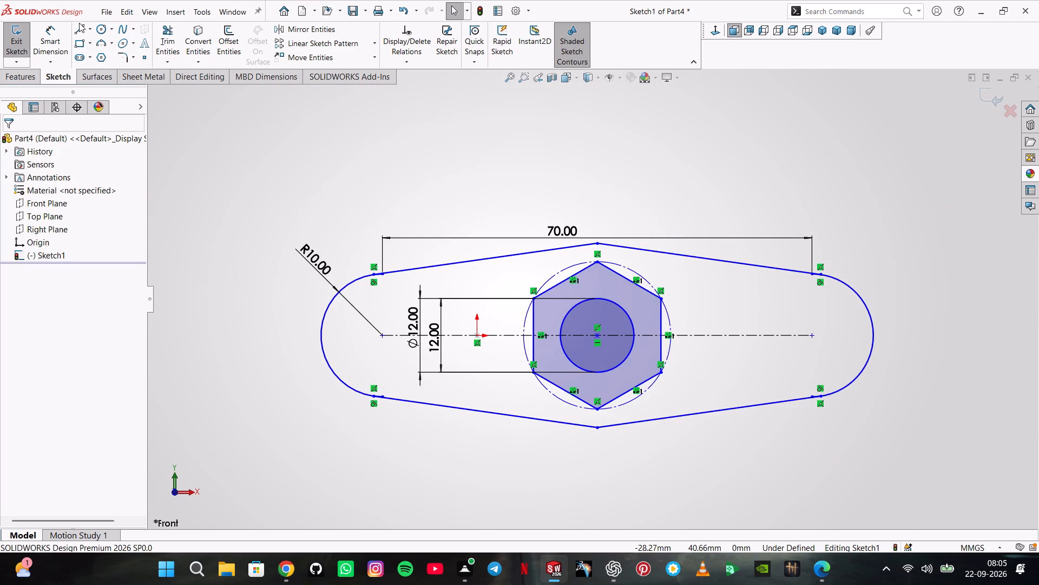
Sketch a circle at each end arc's centre, about 5.4 mm radius at the R10 dimensioned end and 7.8 mm at the other.
click(98, 34)
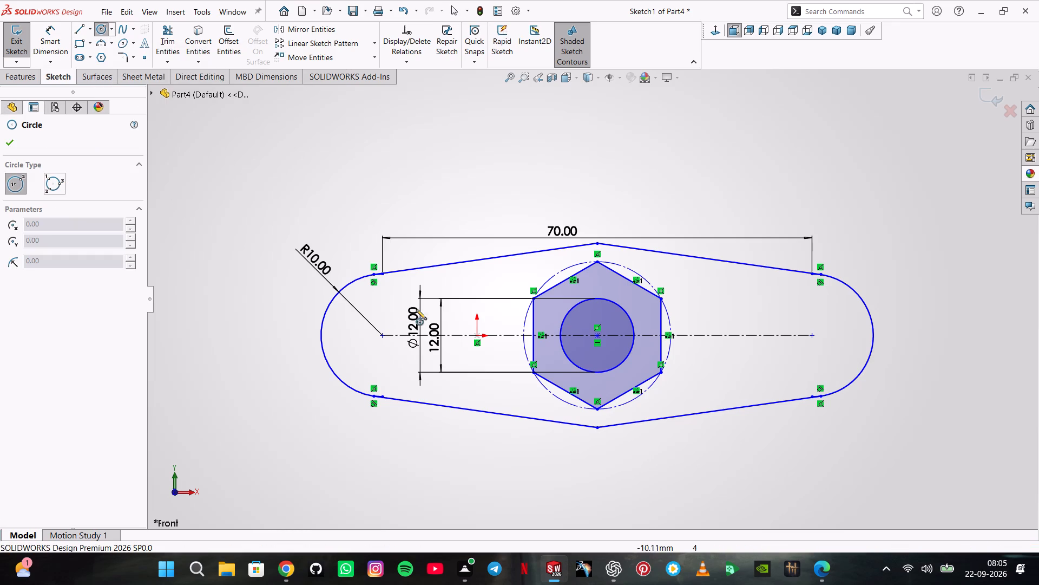
click(382, 336)
click(388, 368)
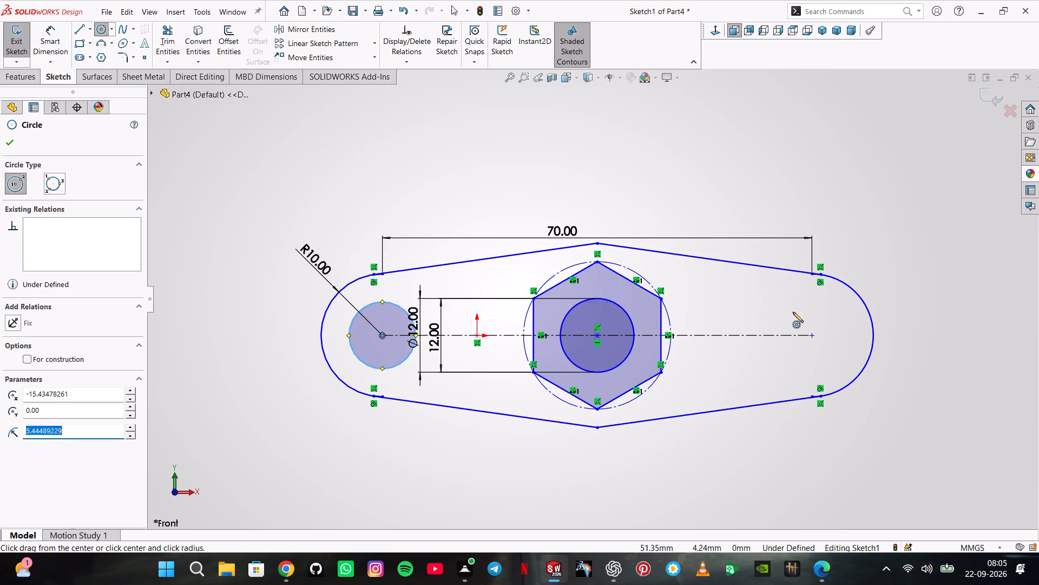
click(811, 334)
click(781, 300)
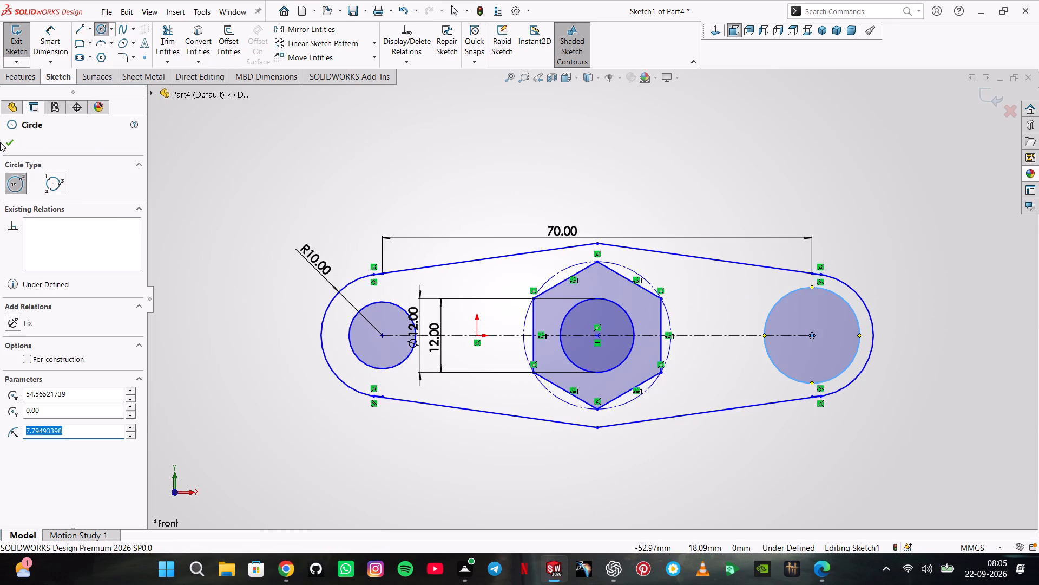
click(3, 141)
Dimension the circle inside the R10 dimensioned end arc to a diameter of 10 mm.
click(49, 50)
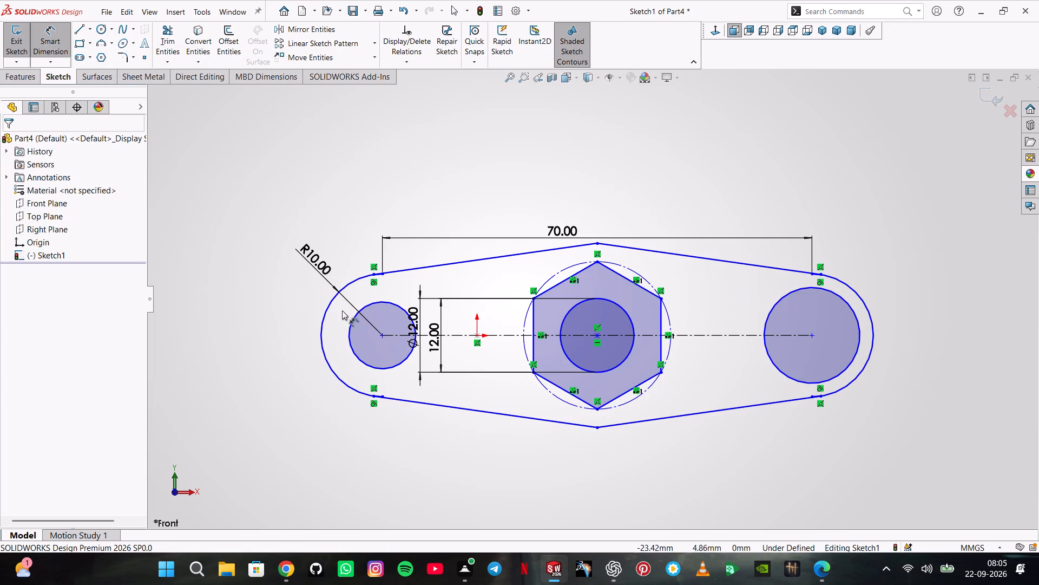
click(356, 316)
click(299, 301)
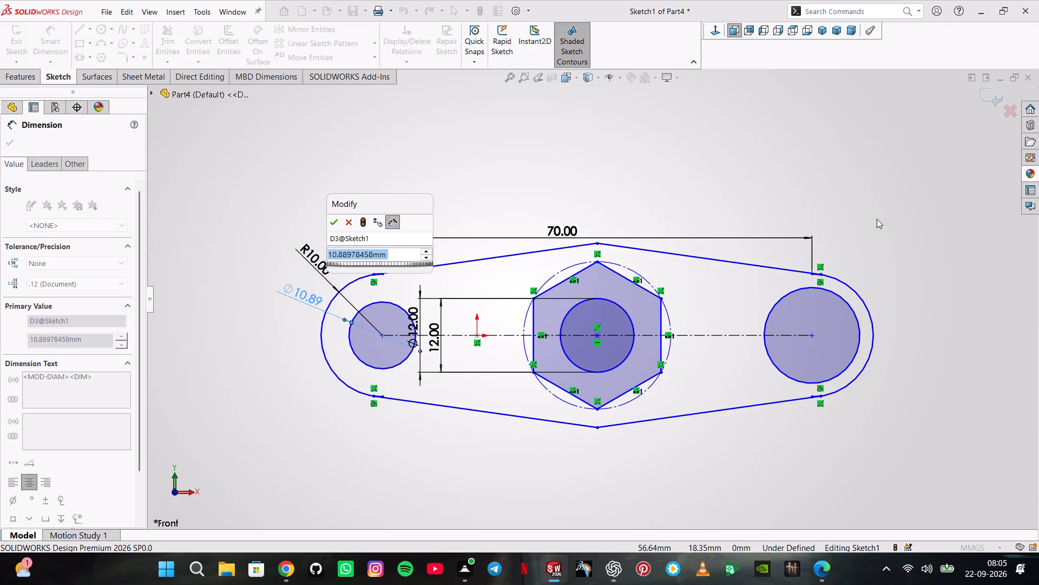
text(40)
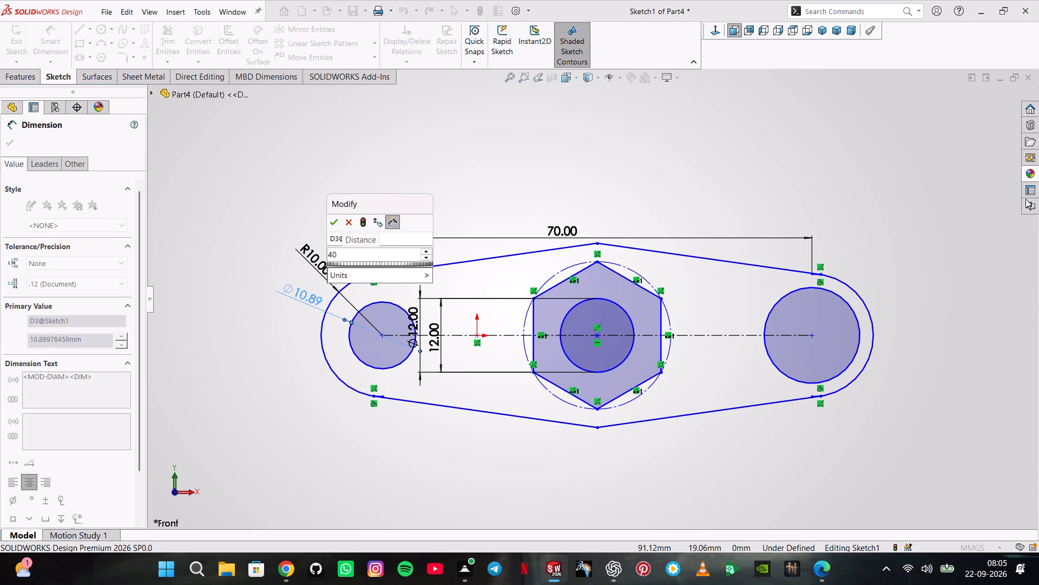
key(BackSpace)
key(BackSpace)
text(10)
key(Return)
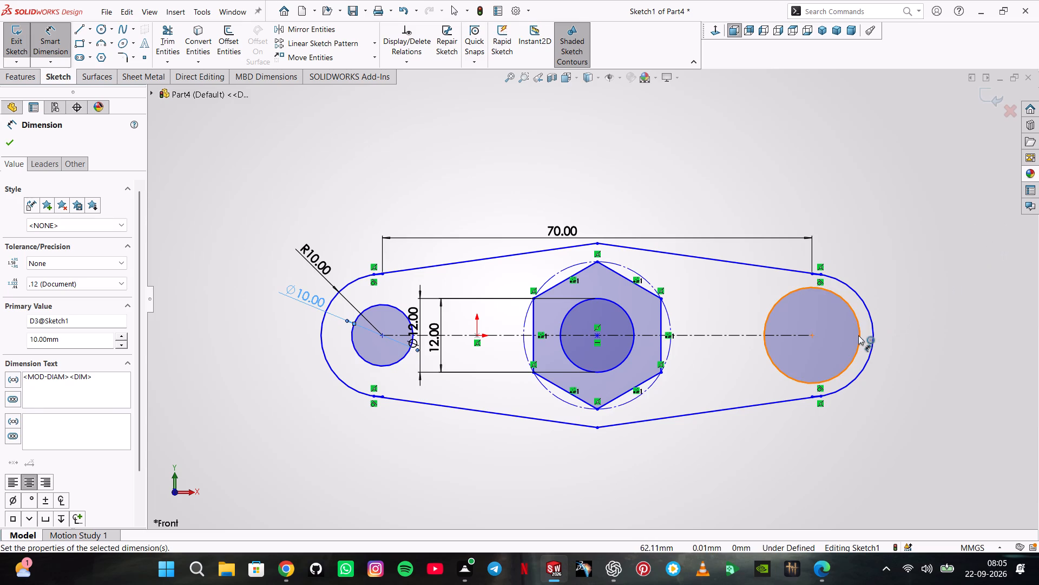
Dimension the circle at the opposite end to a diameter of 10 mm and finish dimensioning.
click(858, 335)
click(957, 311)
text(10)
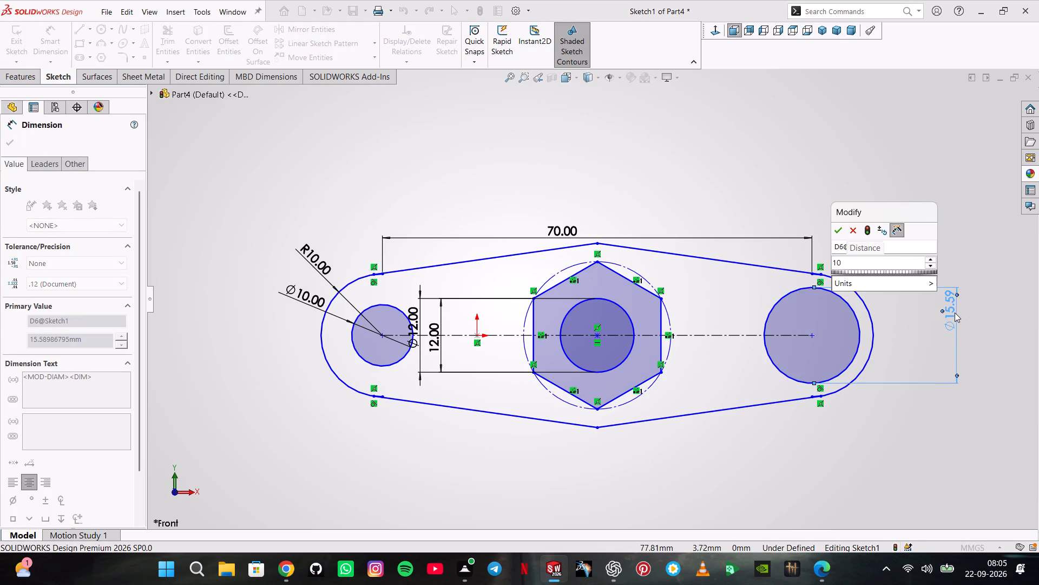
key(Return)
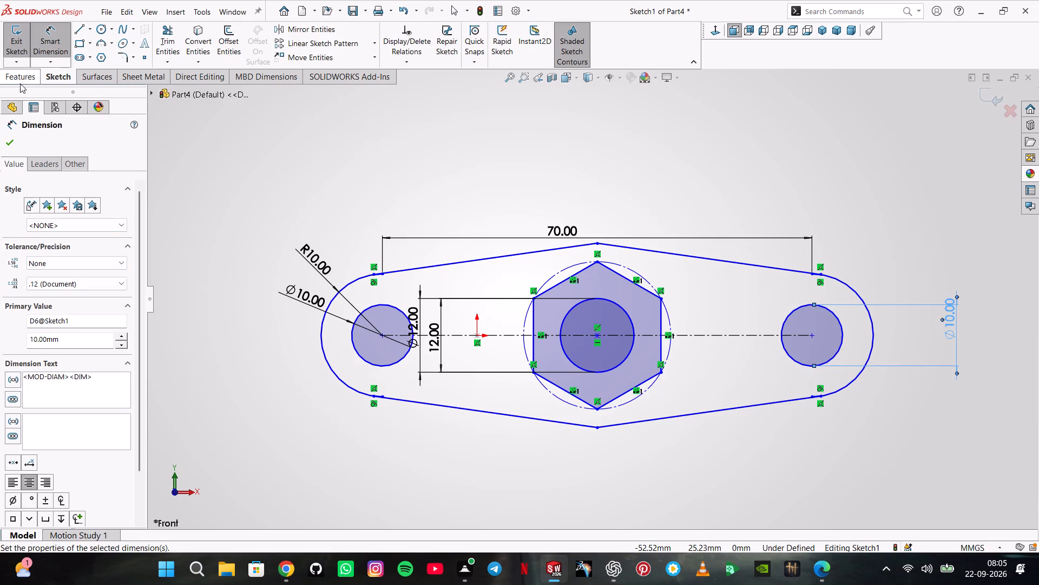
click(10, 137)
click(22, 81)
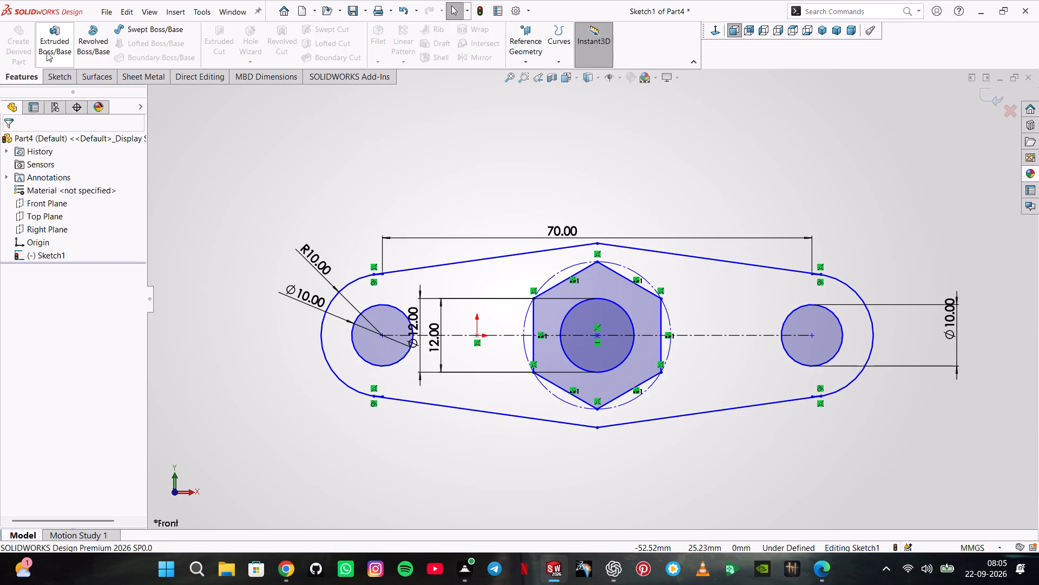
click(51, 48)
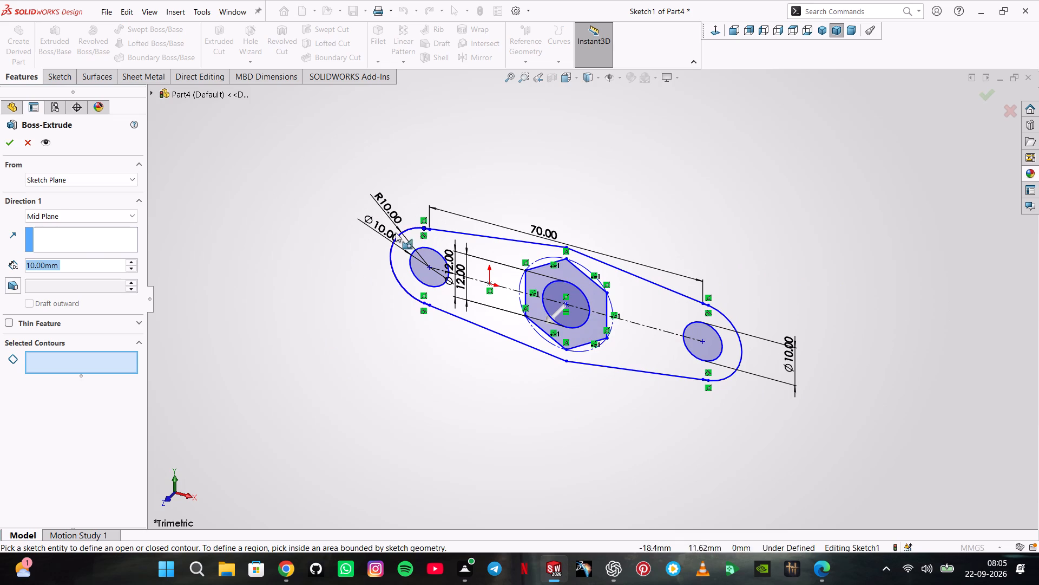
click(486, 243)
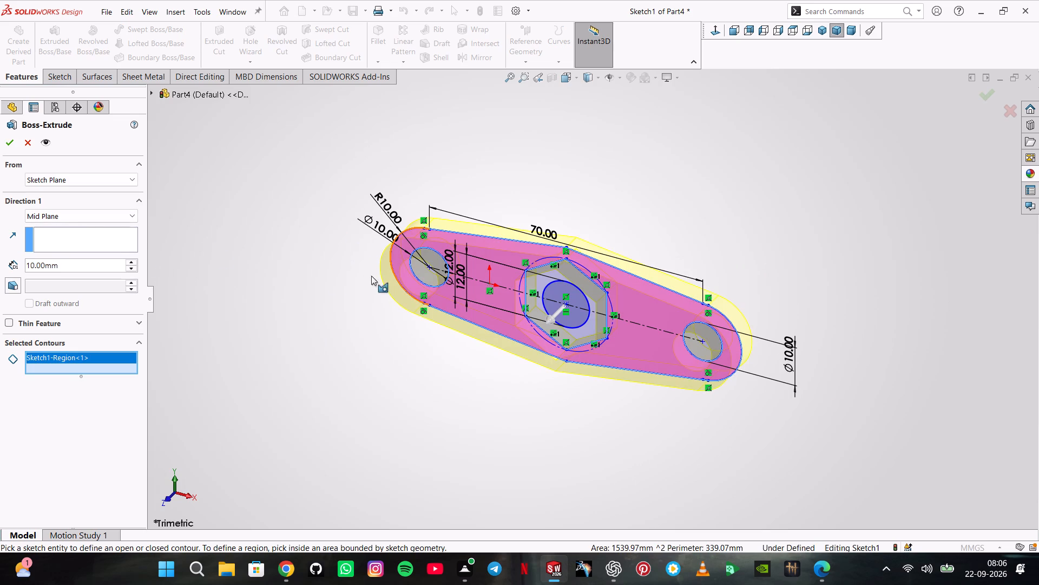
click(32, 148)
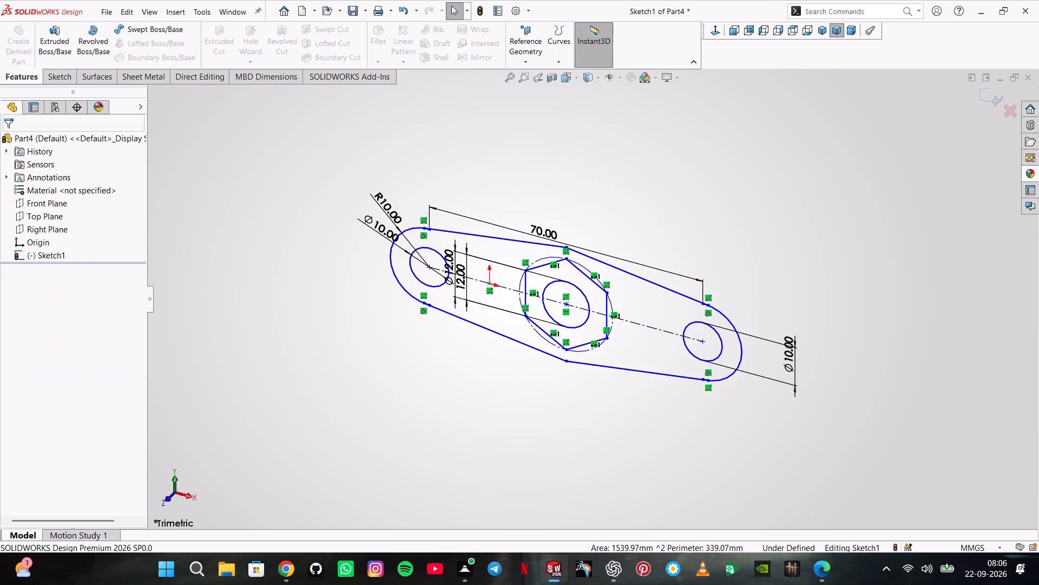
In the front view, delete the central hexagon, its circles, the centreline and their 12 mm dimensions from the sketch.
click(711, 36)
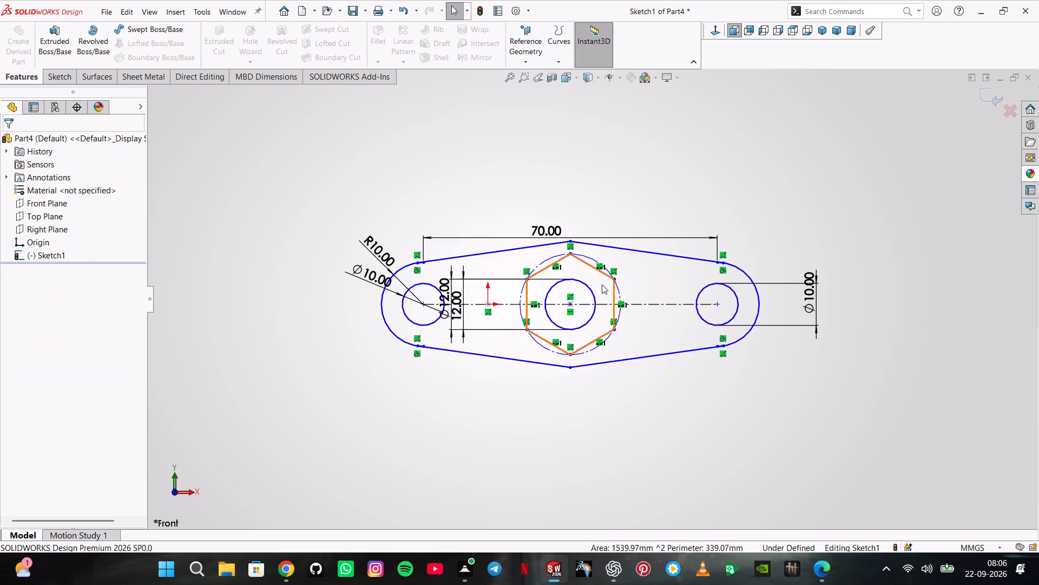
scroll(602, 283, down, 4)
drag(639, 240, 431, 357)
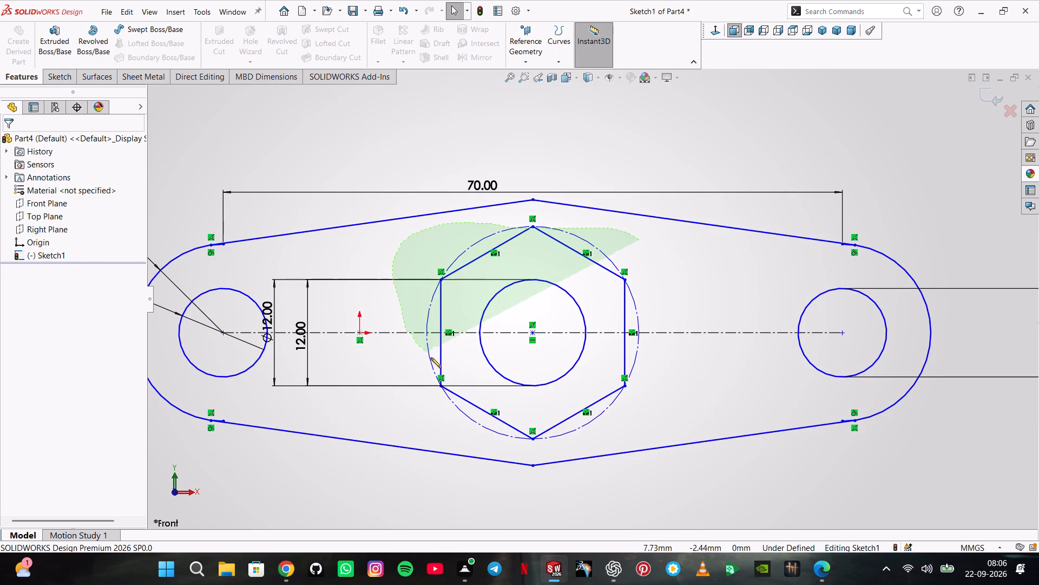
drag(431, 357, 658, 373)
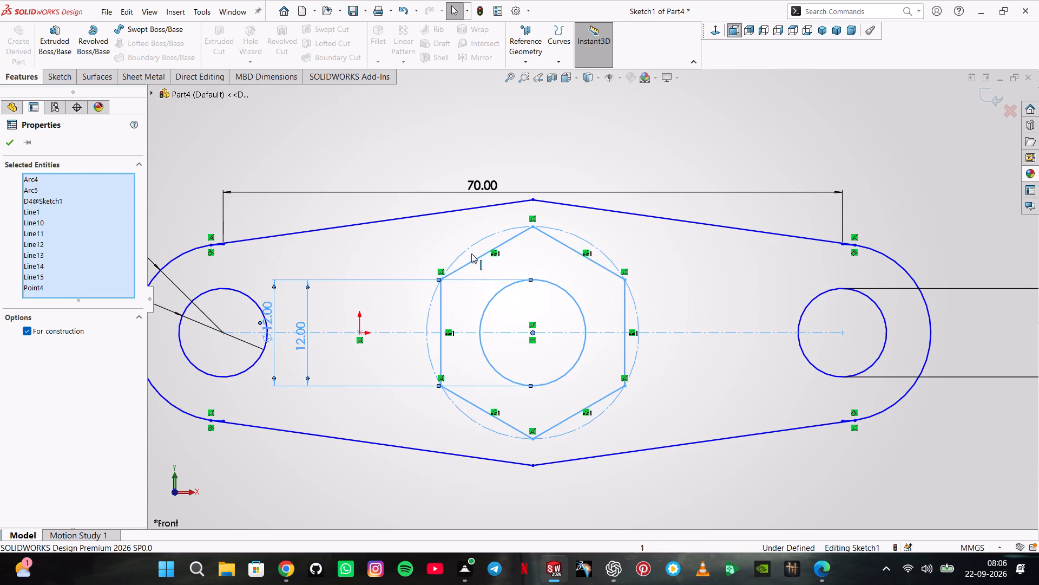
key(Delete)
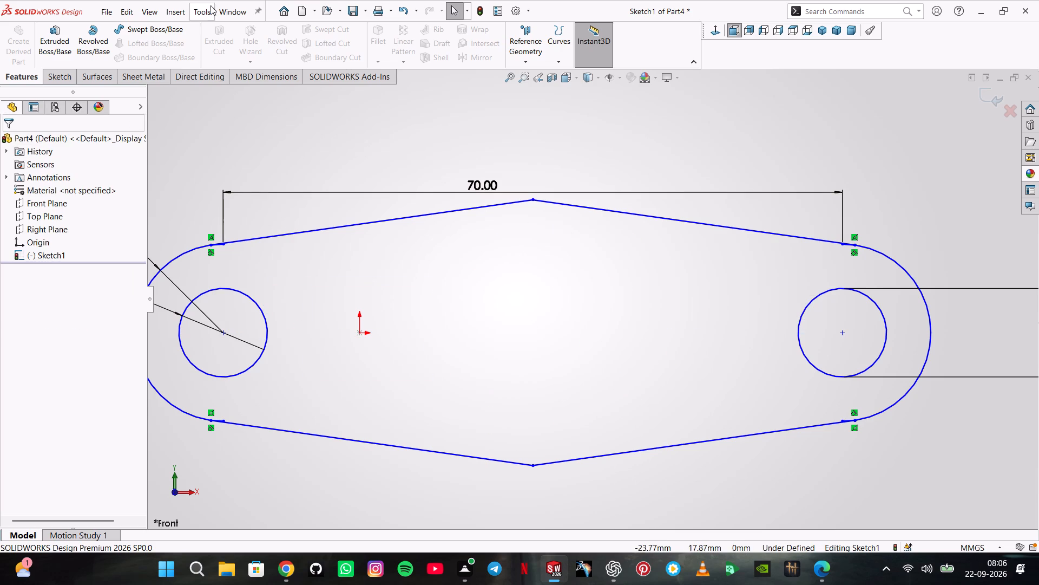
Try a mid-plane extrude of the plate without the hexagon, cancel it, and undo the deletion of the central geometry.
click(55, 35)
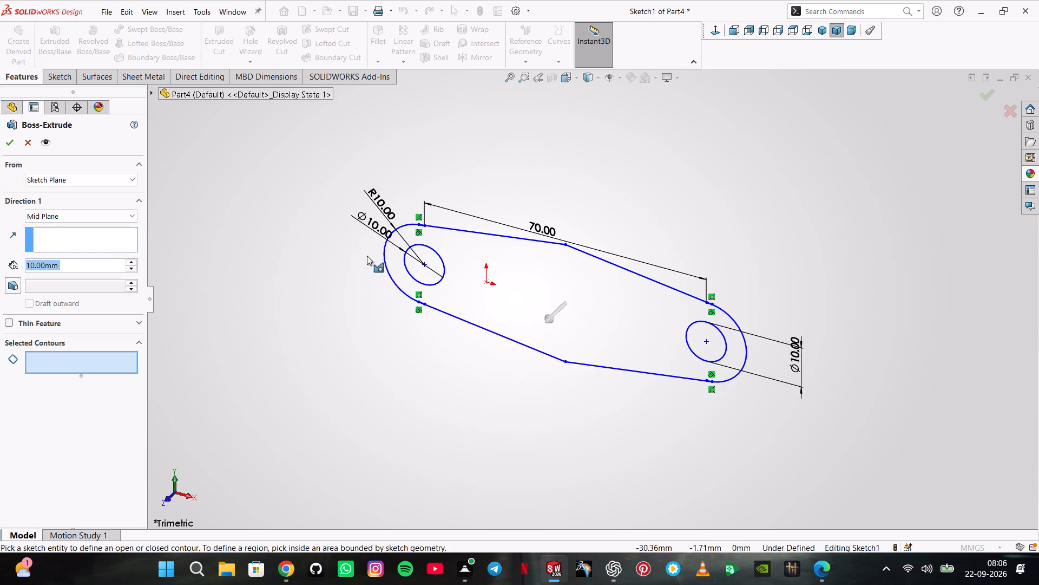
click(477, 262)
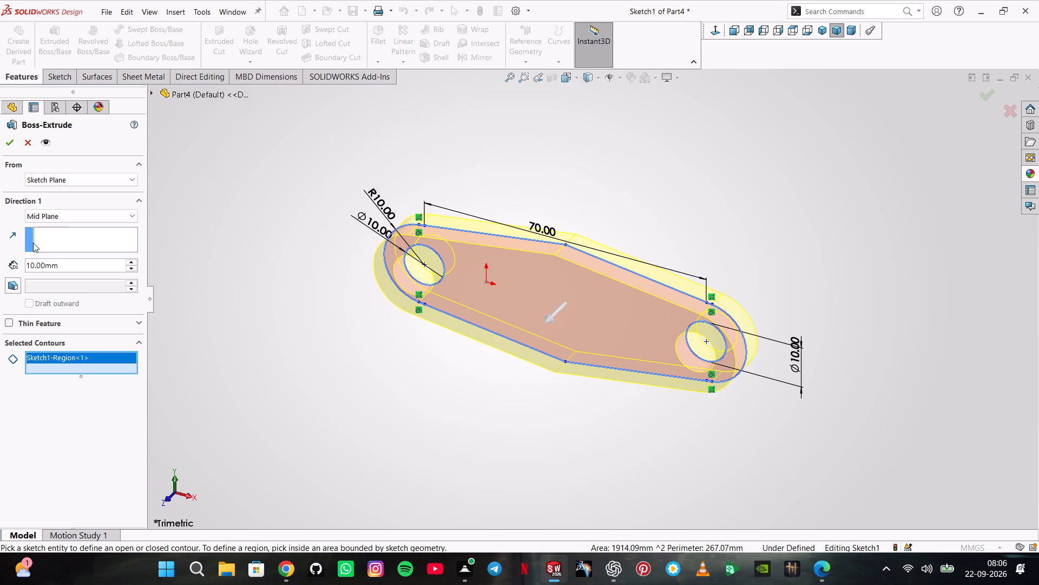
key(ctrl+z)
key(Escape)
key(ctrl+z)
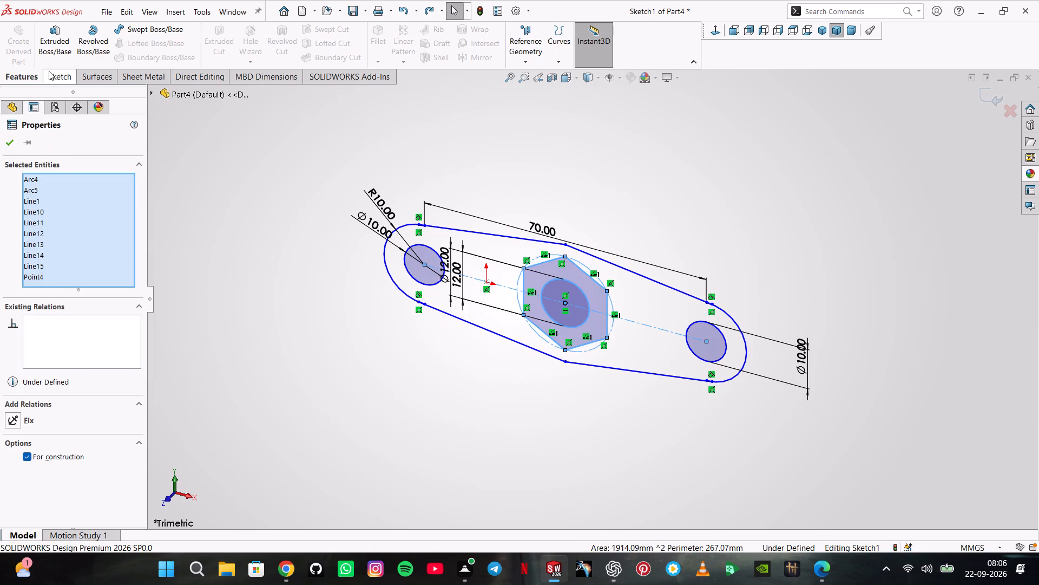
Extrude the plate region around the hexagon and end holes 10 mm using Mid Plane.
click(50, 50)
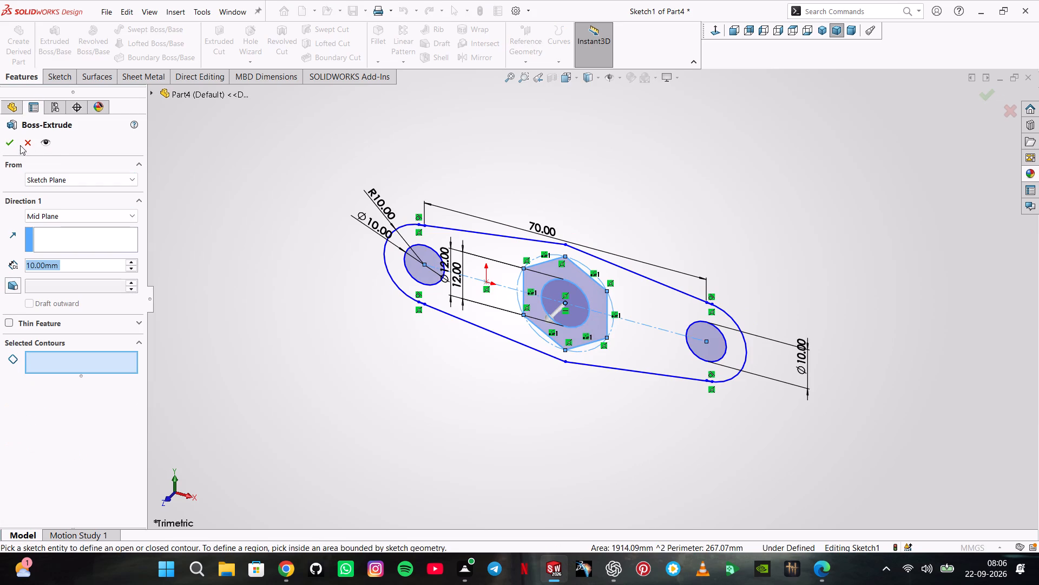
click(497, 322)
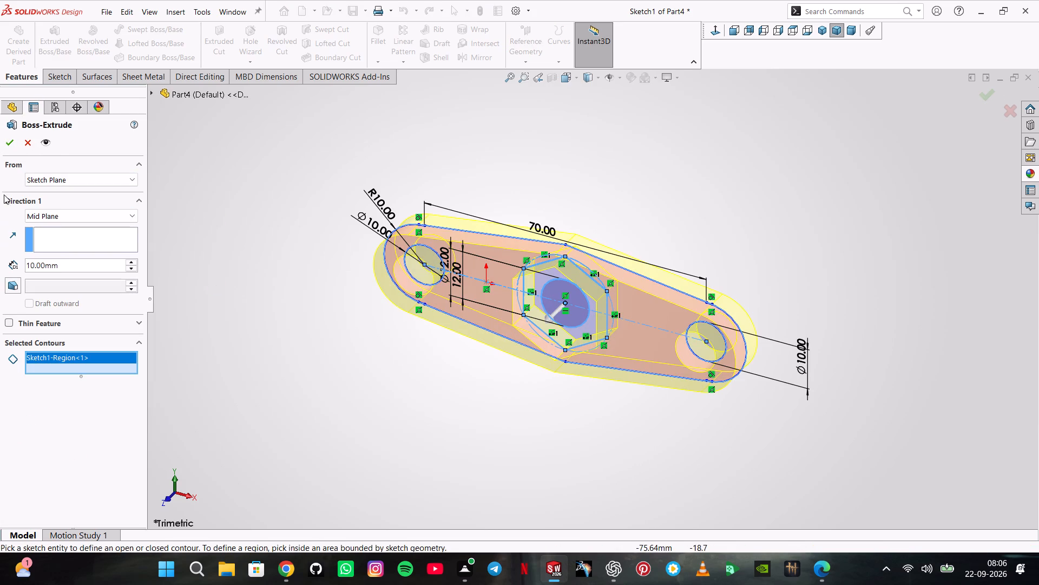
click(9, 144)
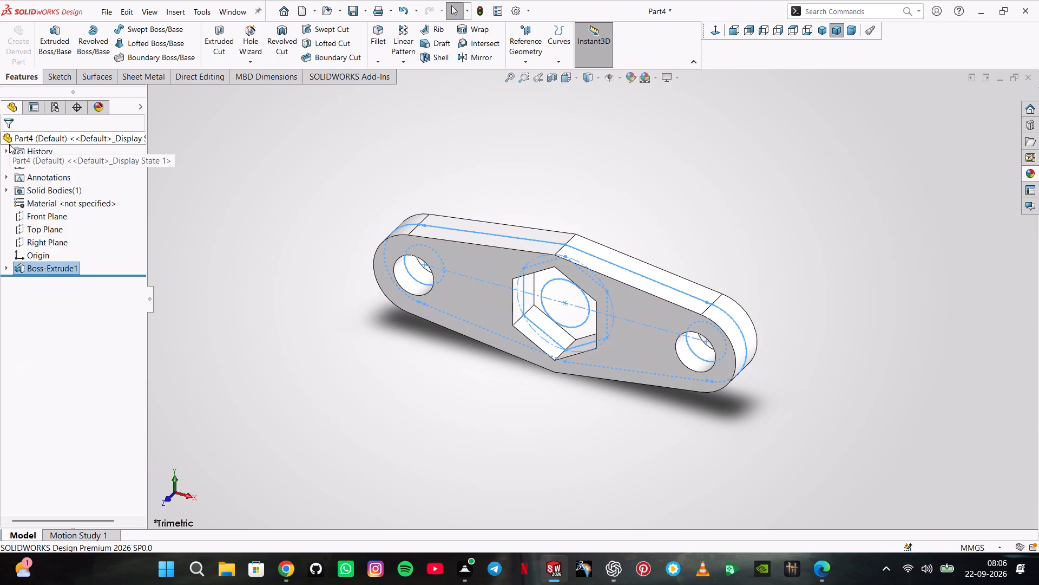
Edit the plate extrusion and set its mid-plane depth to 7 mm.
right_click(73, 268)
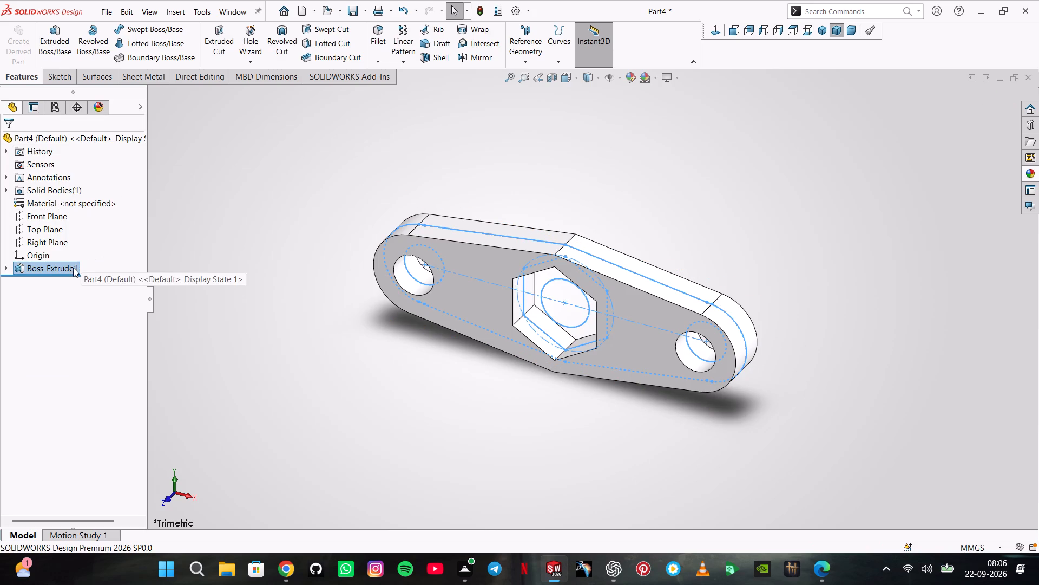
click(86, 237)
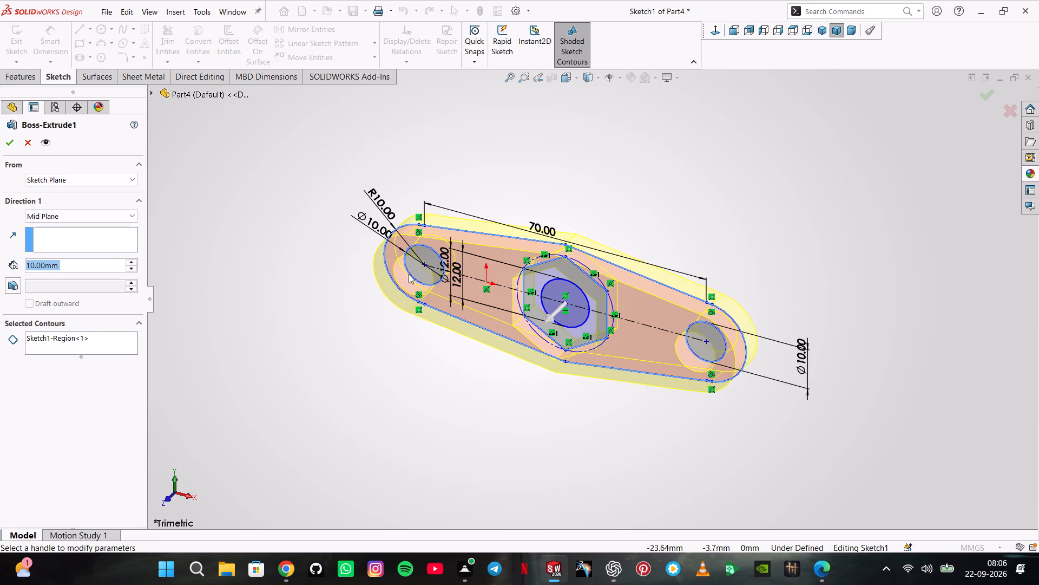
key(7)
key(Return)
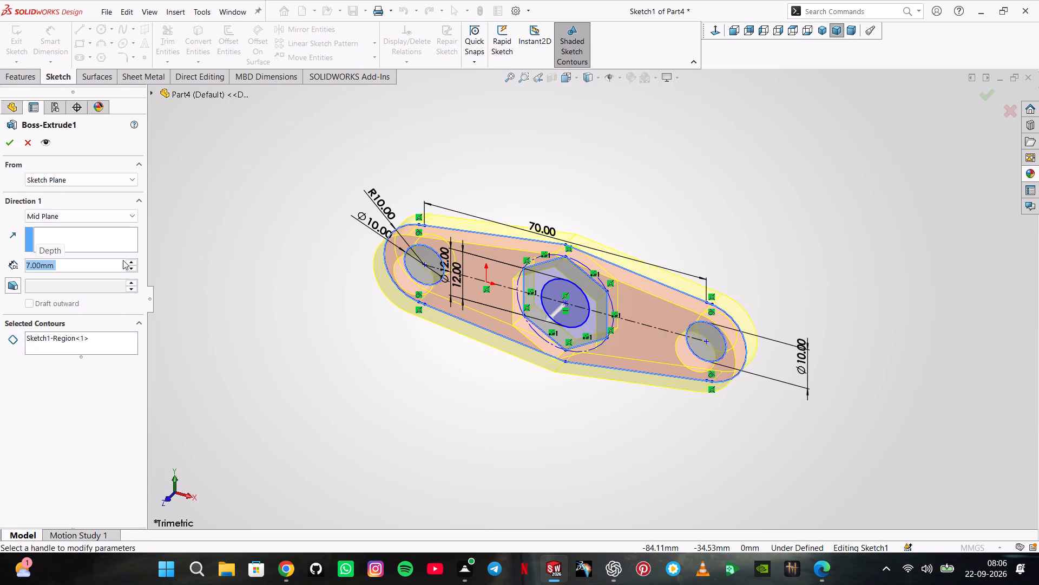
key(Return)
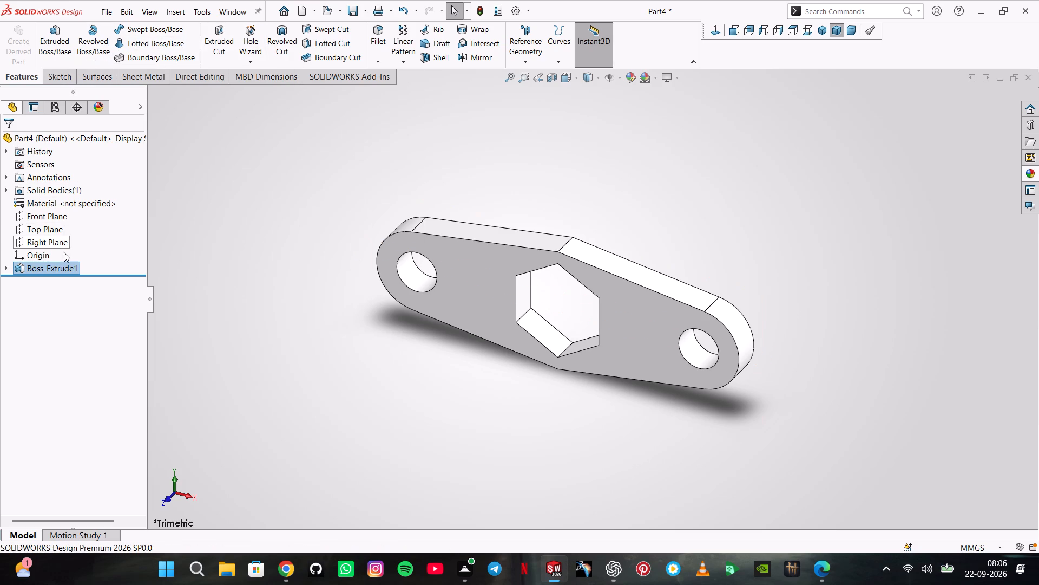
Start a new sketch on the Front Plane.
click(47, 211)
click(61, 201)
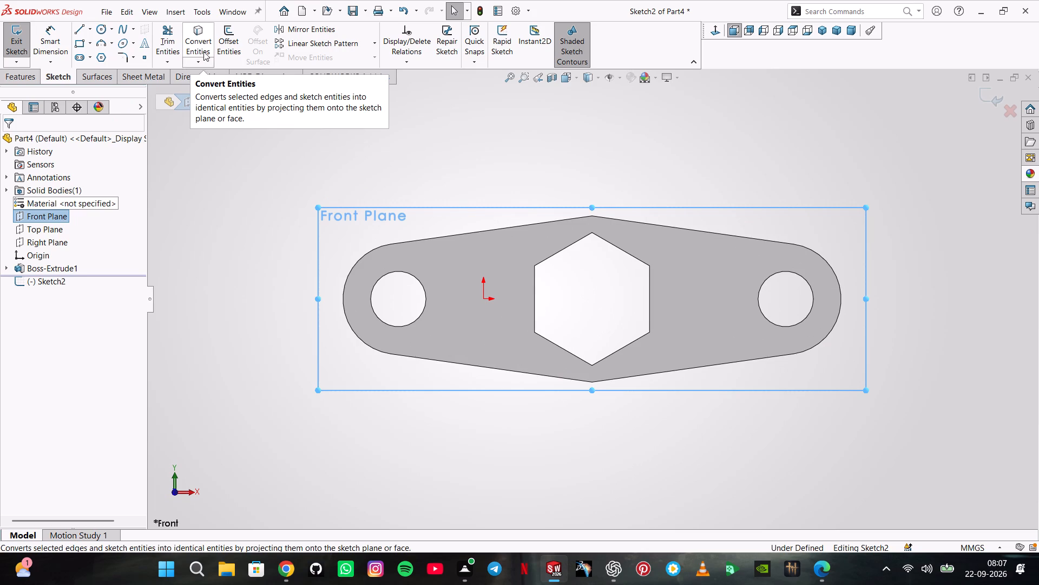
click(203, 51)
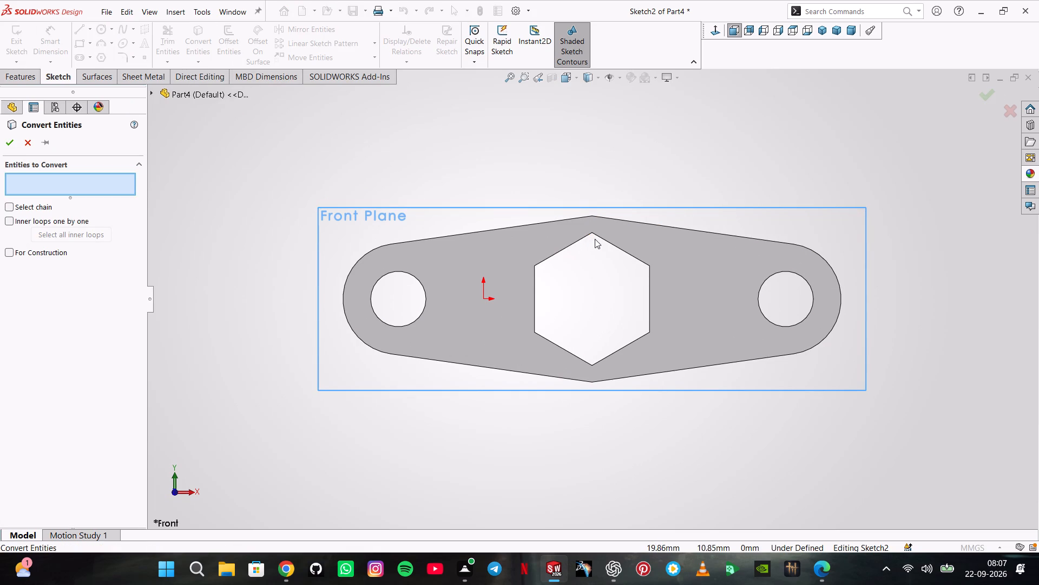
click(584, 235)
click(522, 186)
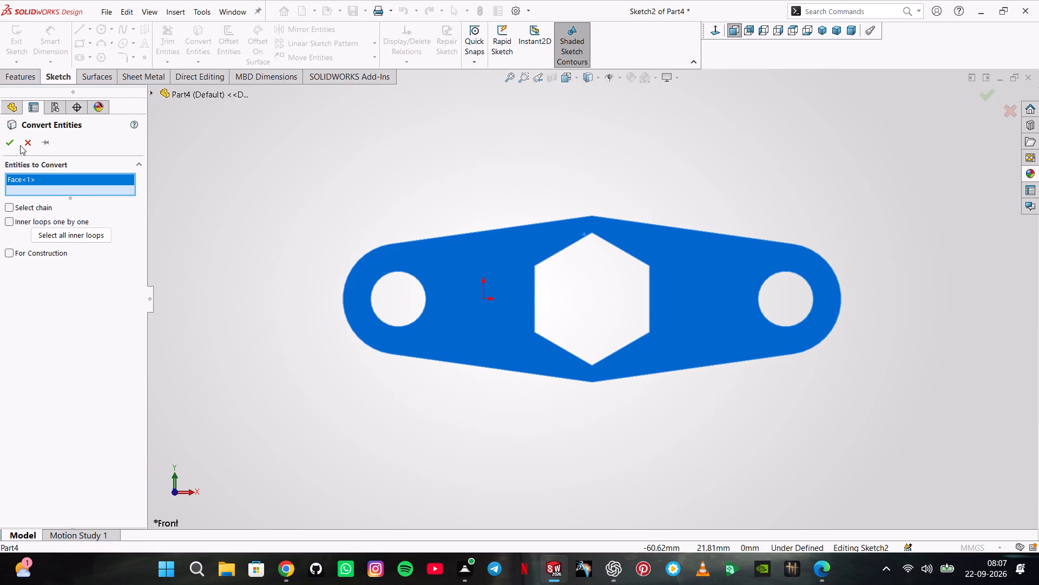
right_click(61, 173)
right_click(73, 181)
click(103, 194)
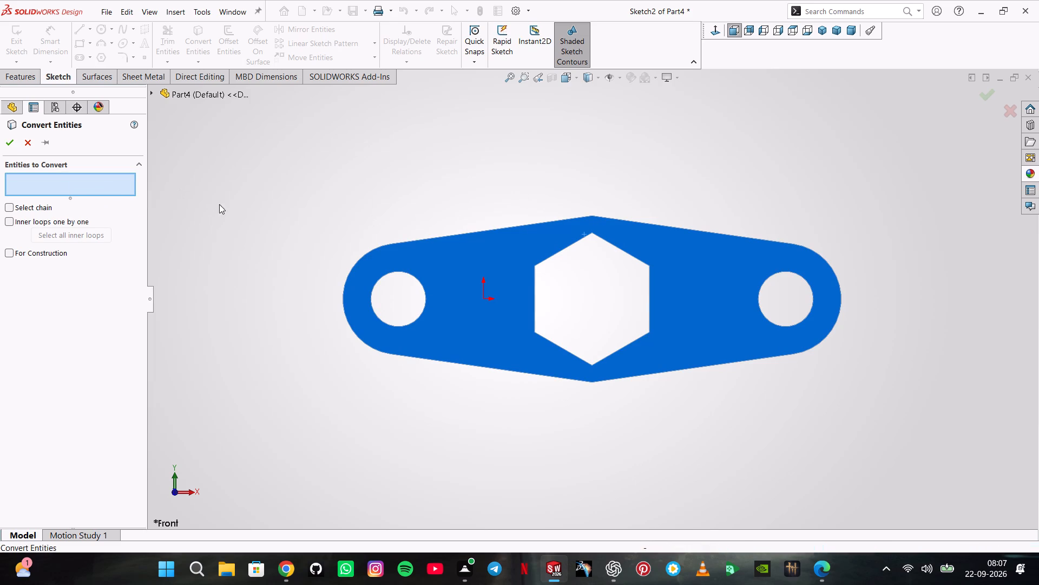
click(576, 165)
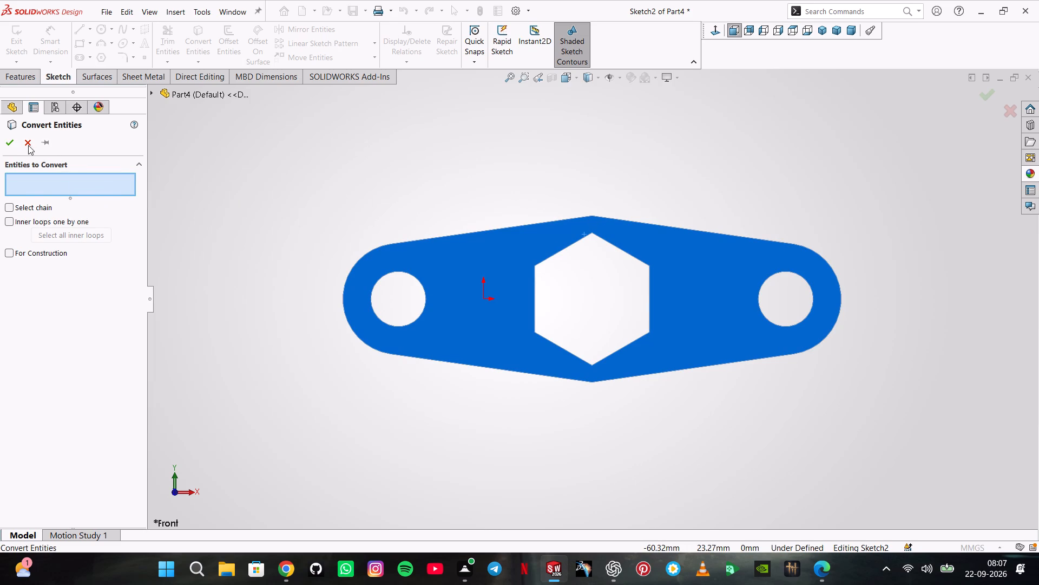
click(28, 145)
Convert the six edges of the plate's central hexagonal opening into sketch lines with Convert Entities.
click(198, 40)
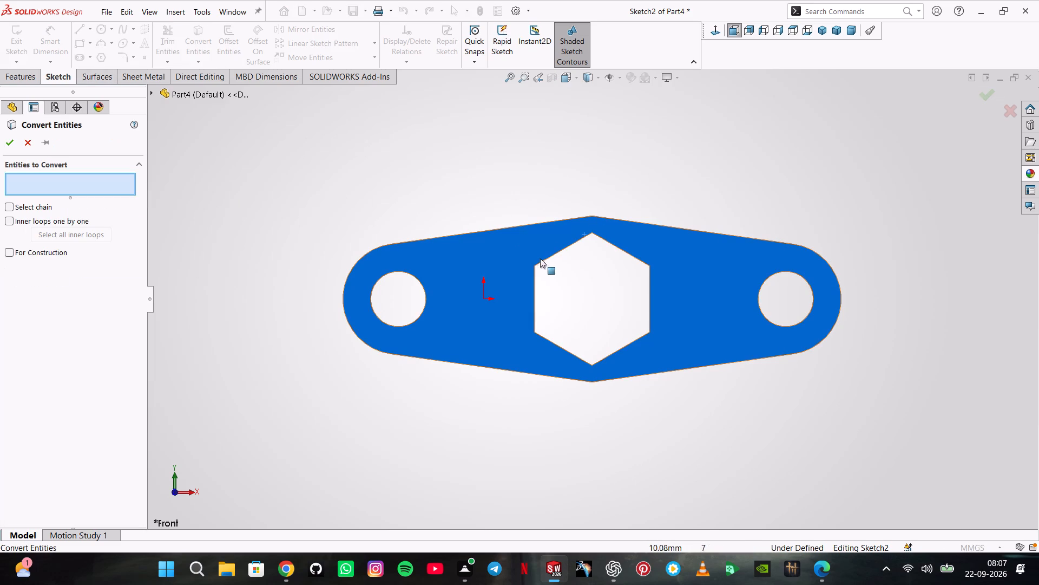
ctrl+click(554, 255)
ctrl+click(620, 248)
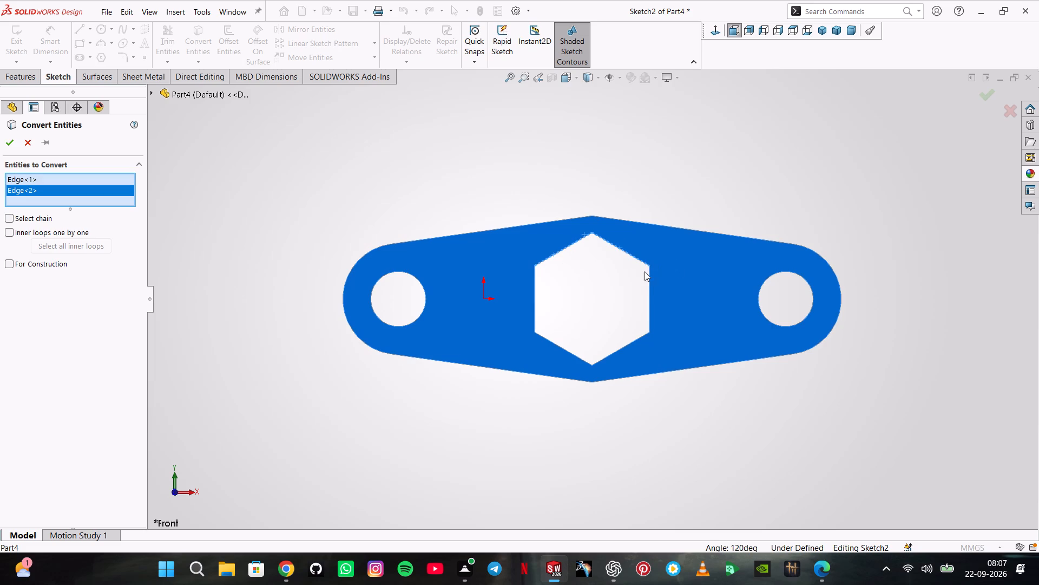
ctrl+click(648, 279)
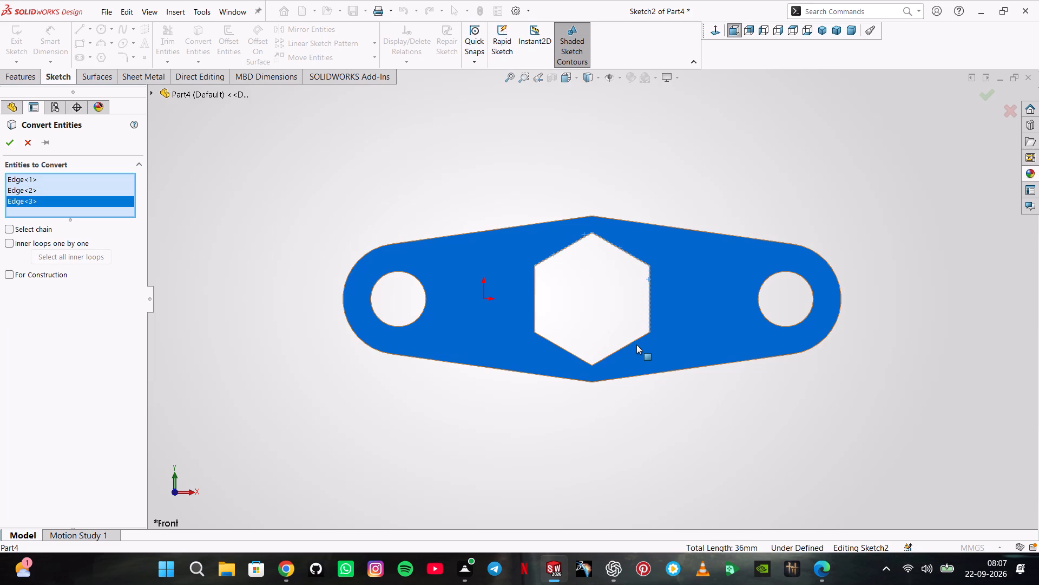
ctrl+click(637, 337)
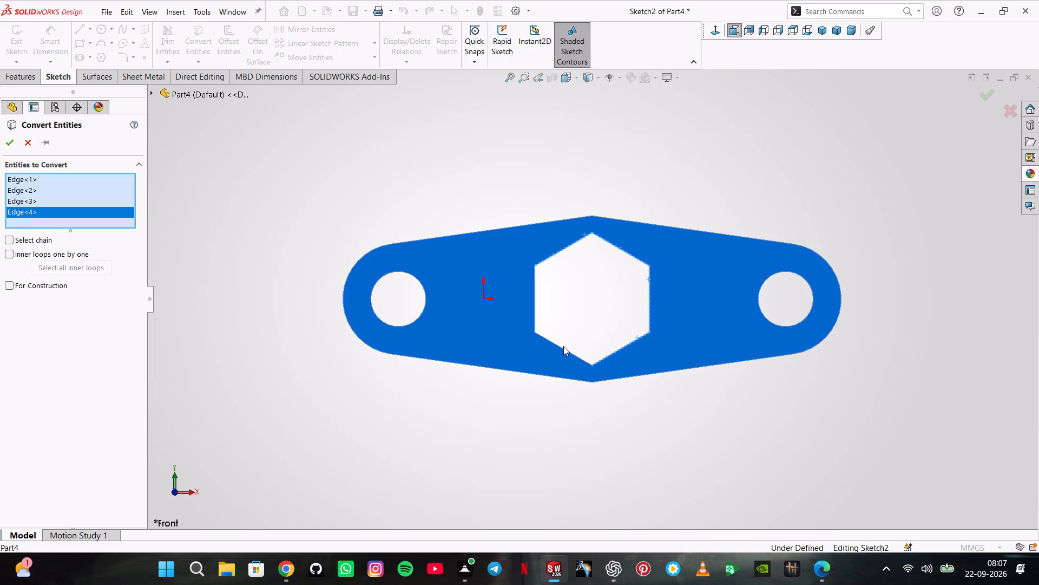
ctrl+click(563, 348)
ctrl+click(533, 313)
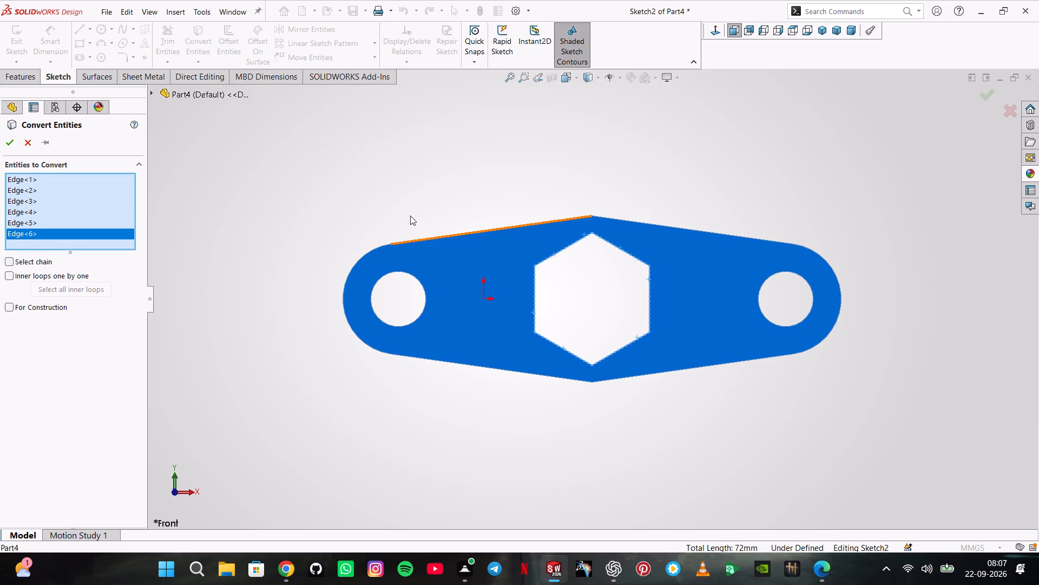
middle_drag(455, 182, 406, 211)
scroll(380, 212, up, 1)
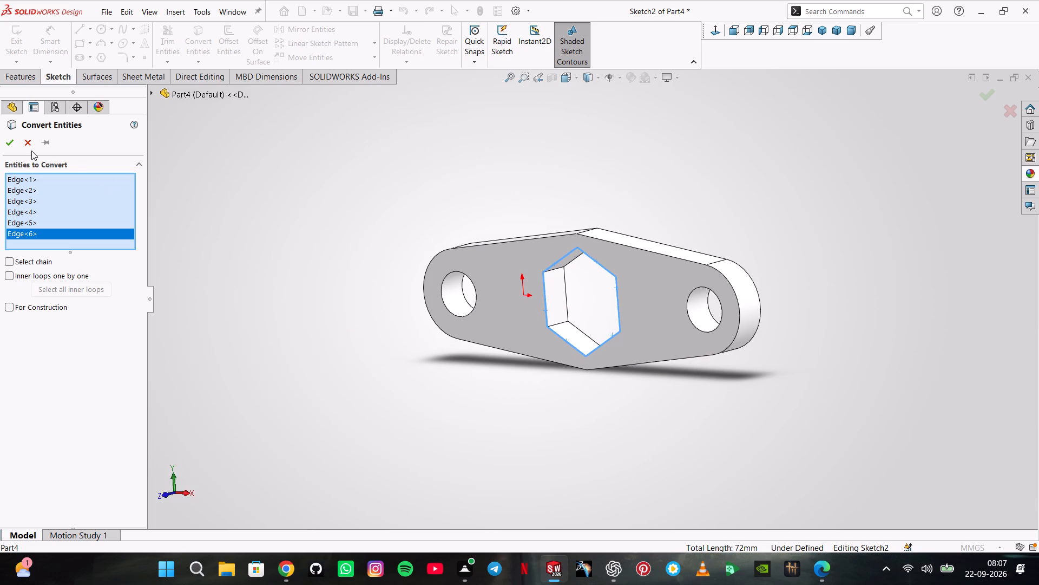
click(11, 148)
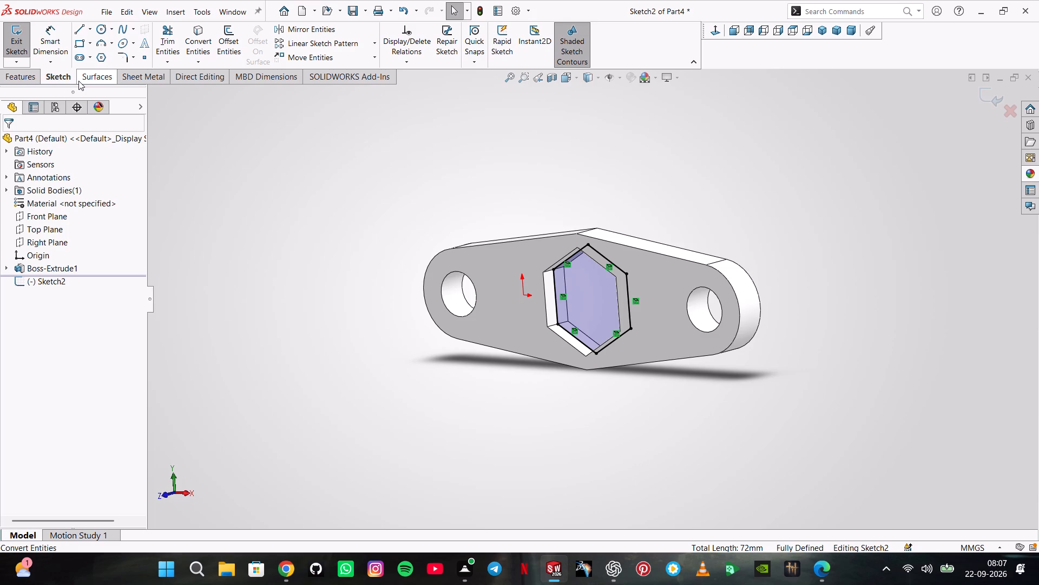
Extrude the converted hexagon 28 mm using Mid Plane, merged with the plate.
click(36, 73)
click(59, 51)
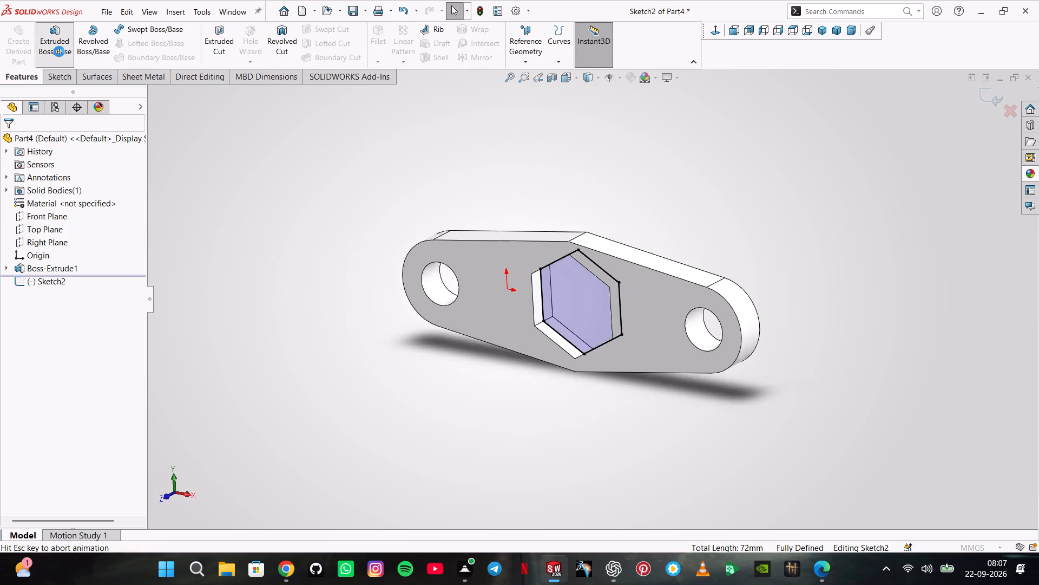
middle_drag(399, 145, 350, 149)
scroll(399, 145, up, 1)
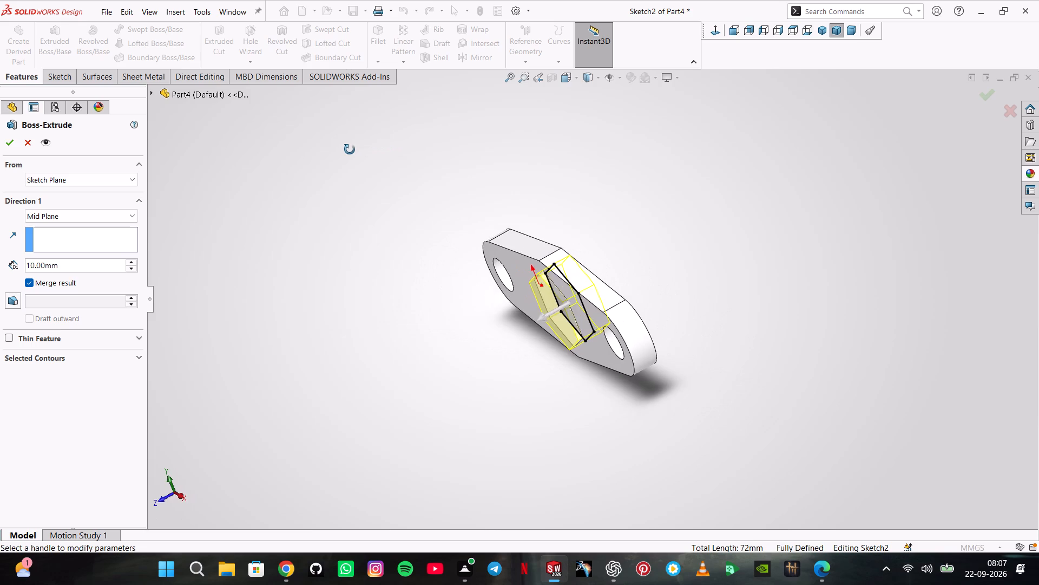
middle_drag(350, 149, 358, 154)
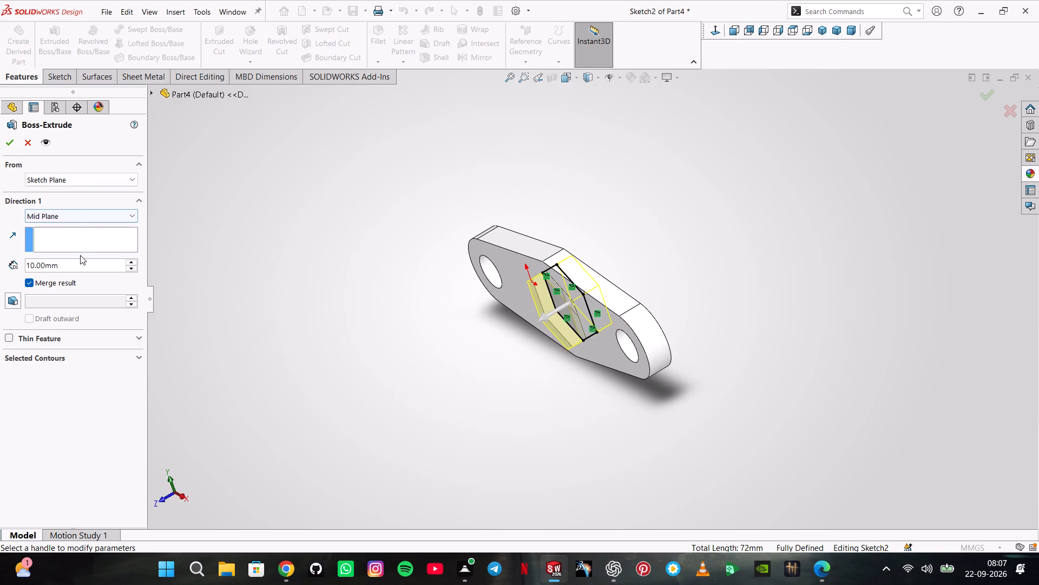
double_click(76, 265)
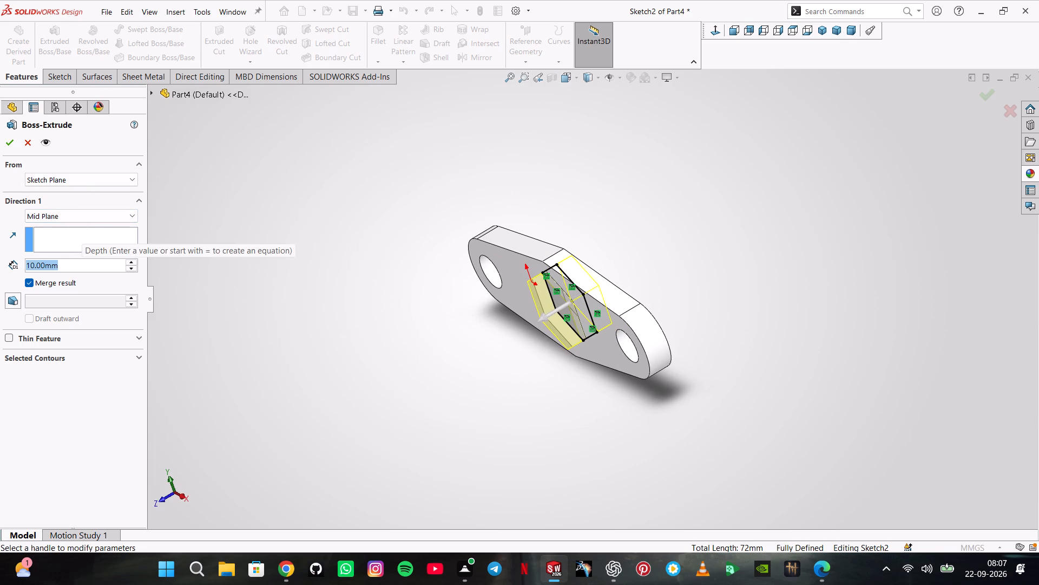
text(28)
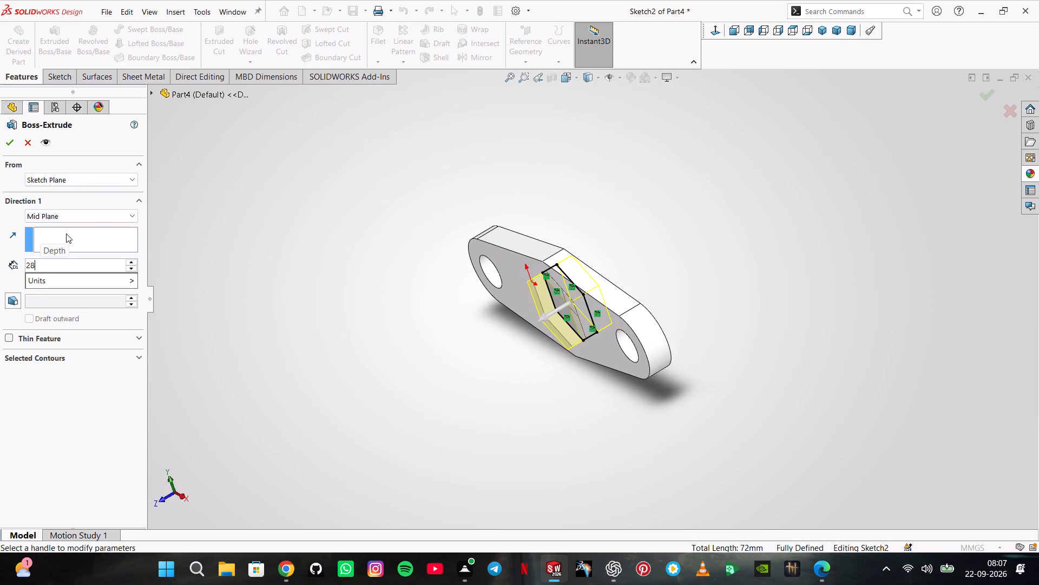
key(Return)
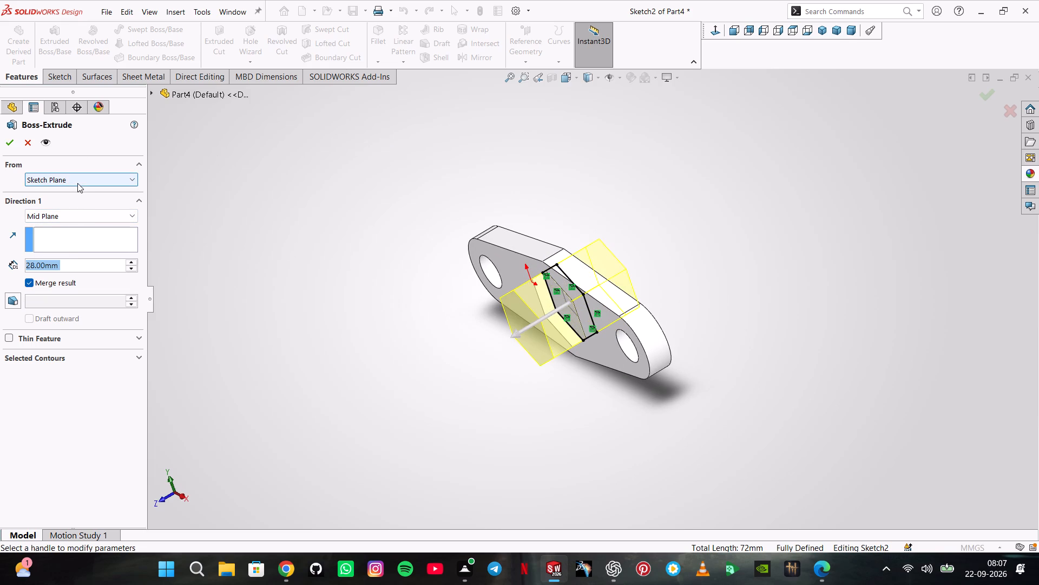
key(Return)
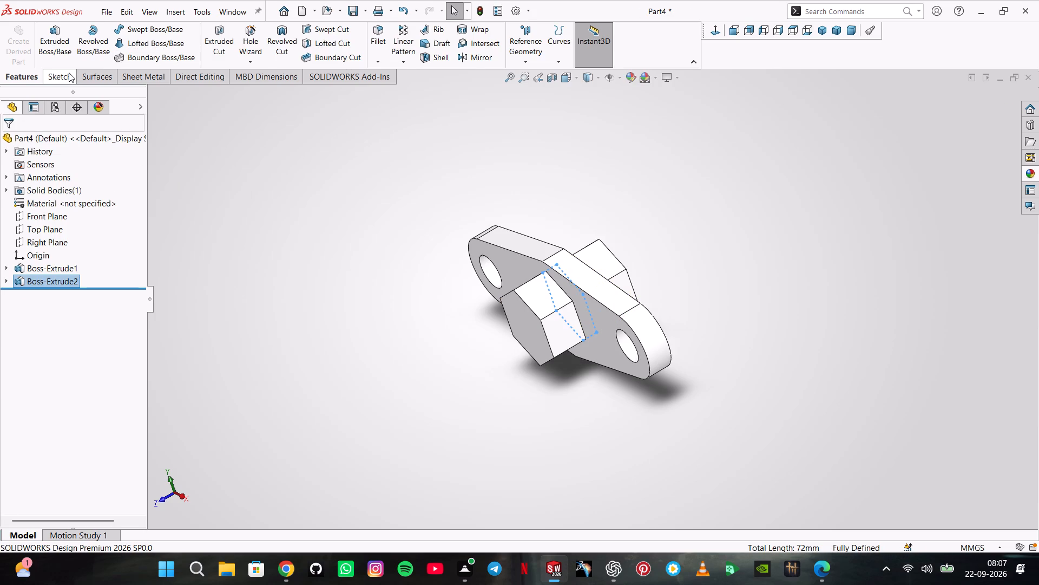
Start a sketch on the rear end face of the hexagonal boss and convert its hexagonal outline into sketch lines.
click(69, 73)
click(194, 38)
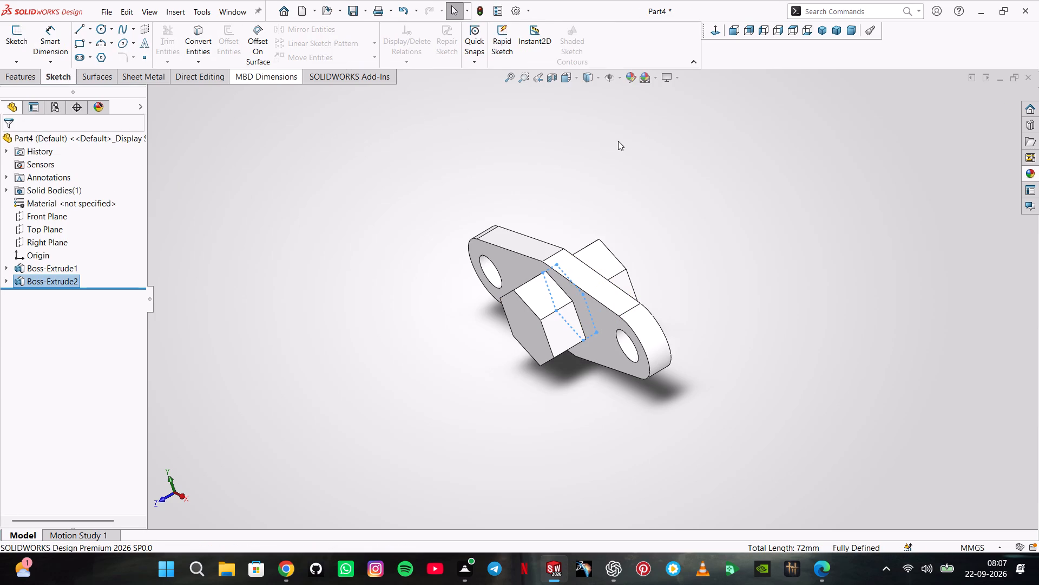
middle_drag(548, 134, 502, 173)
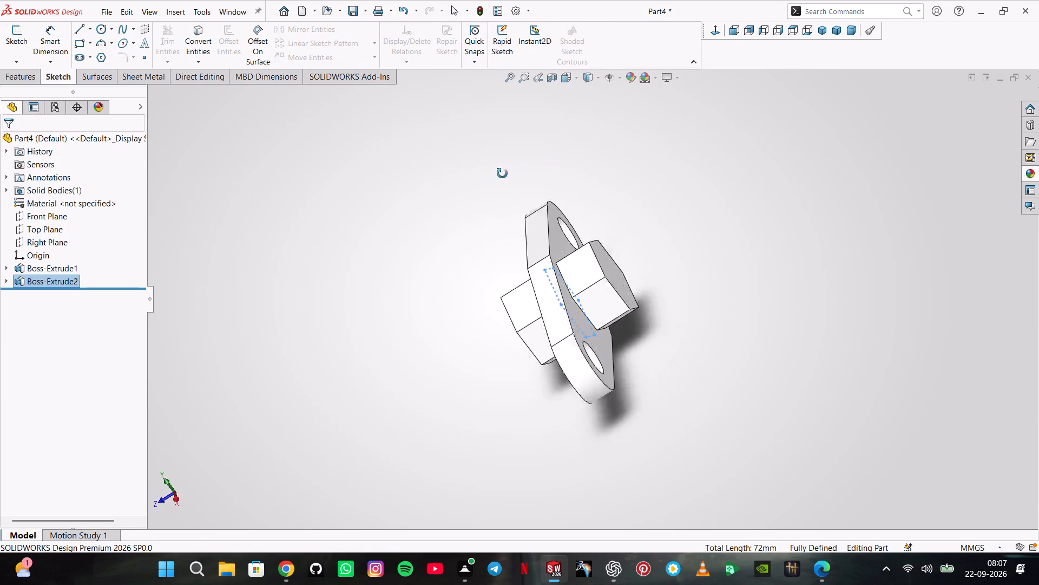
middle_drag(502, 173, 442, 188)
click(583, 259)
click(630, 231)
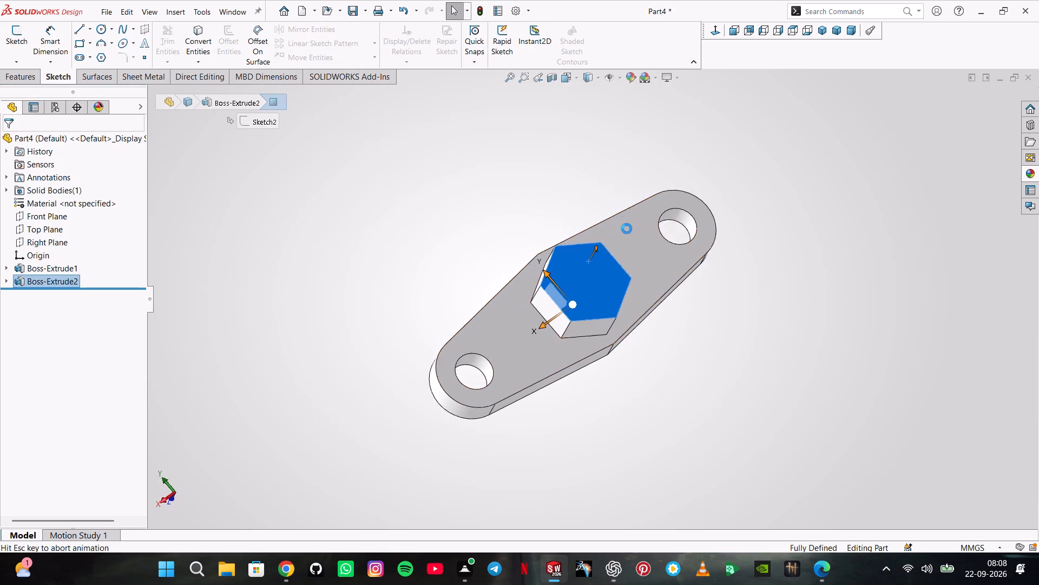
click(185, 48)
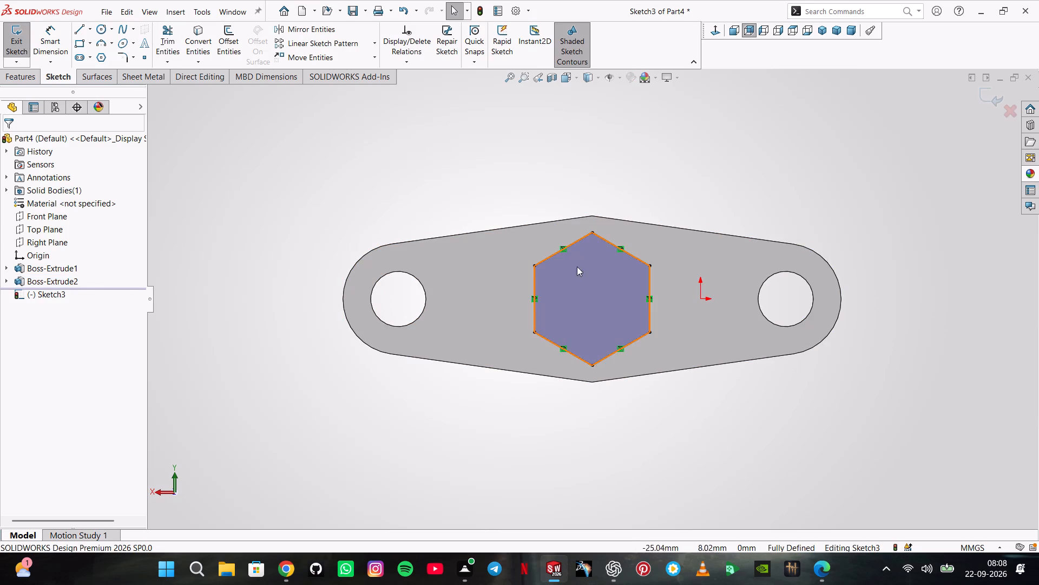
Extrude-cut the hexagon sketch on the boss's rear end face with a Blind depth of 1 mm.
click(27, 71)
click(207, 31)
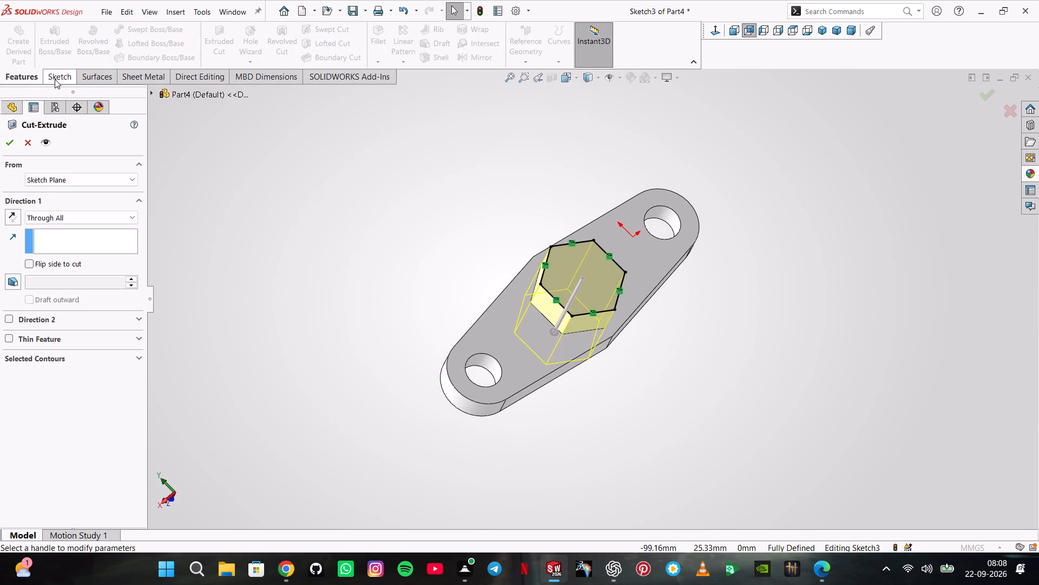
click(70, 223)
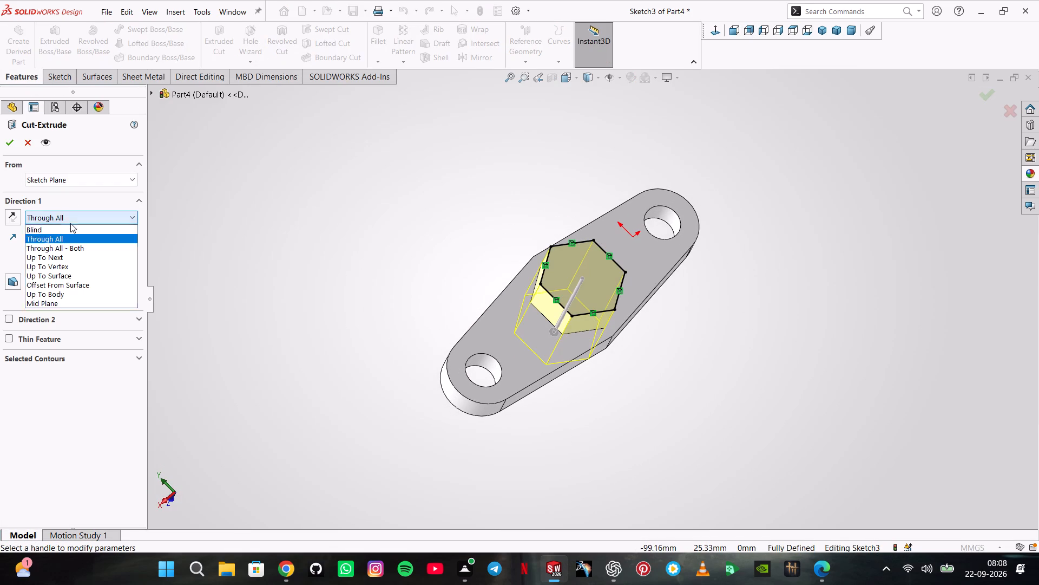
click(68, 230)
key(1)
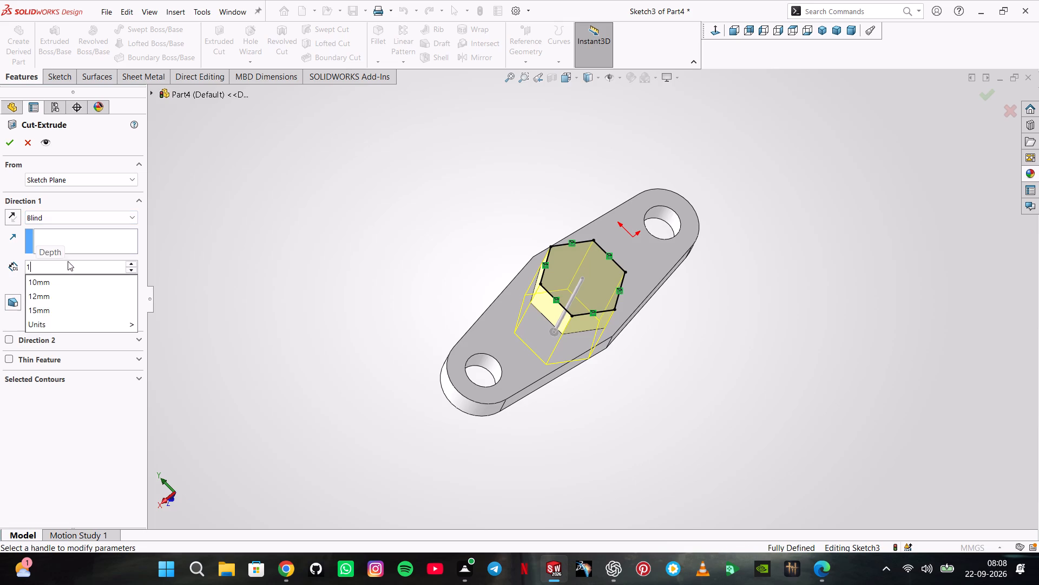
key(Return)
key(Return)
click(286, 223)
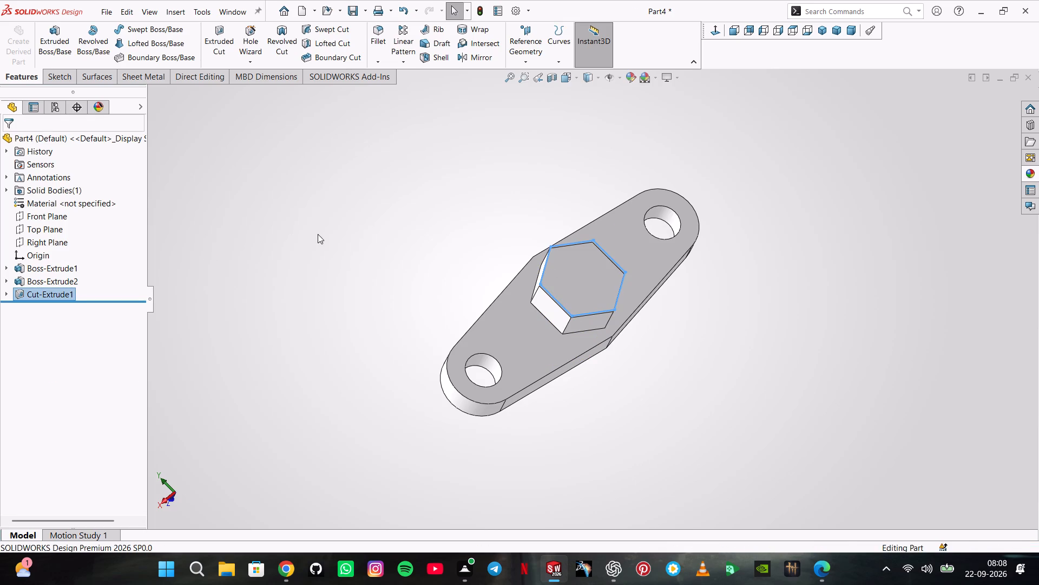
middle_drag(318, 234, 392, 216)
scroll(412, 236, up, 1)
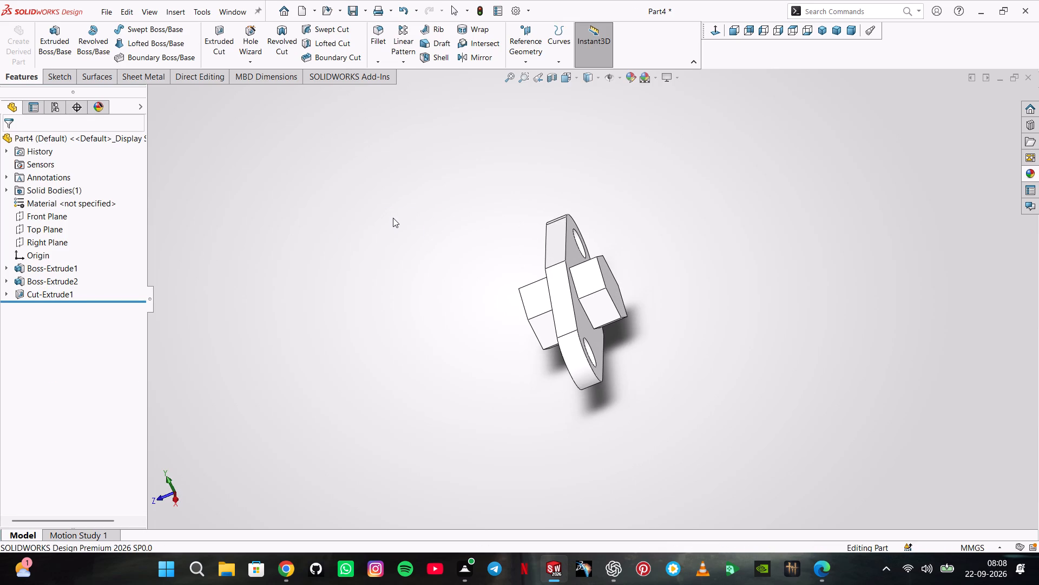
Examine how far the hexagonal boss projects on both sides of the plate, undoing and redoing the end cut for comparison.
scroll(415, 245, up, 1)
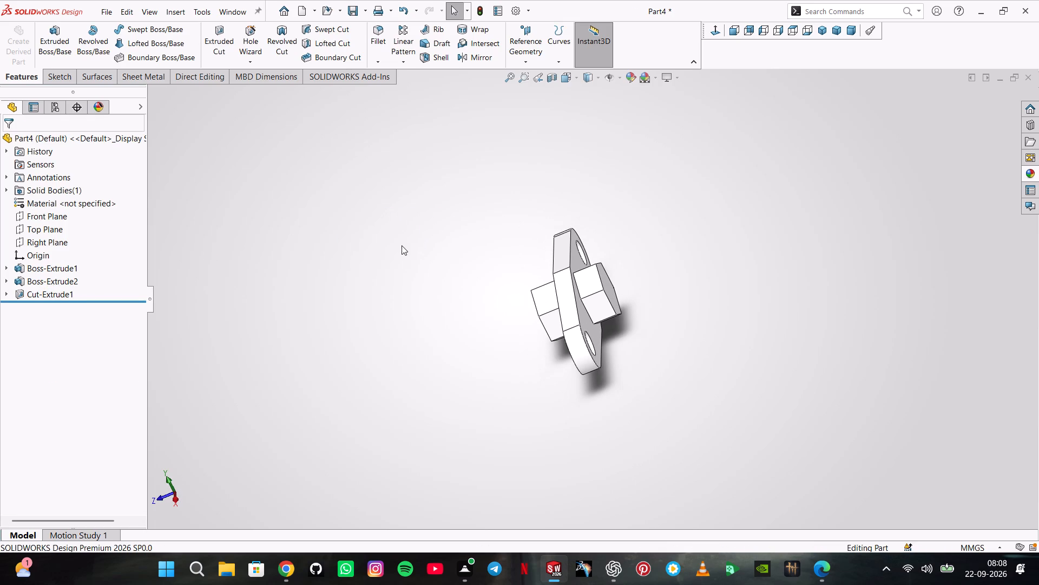
middle_drag(392, 248, 434, 238)
middle_drag(443, 250, 400, 271)
scroll(423, 255, up, 1)
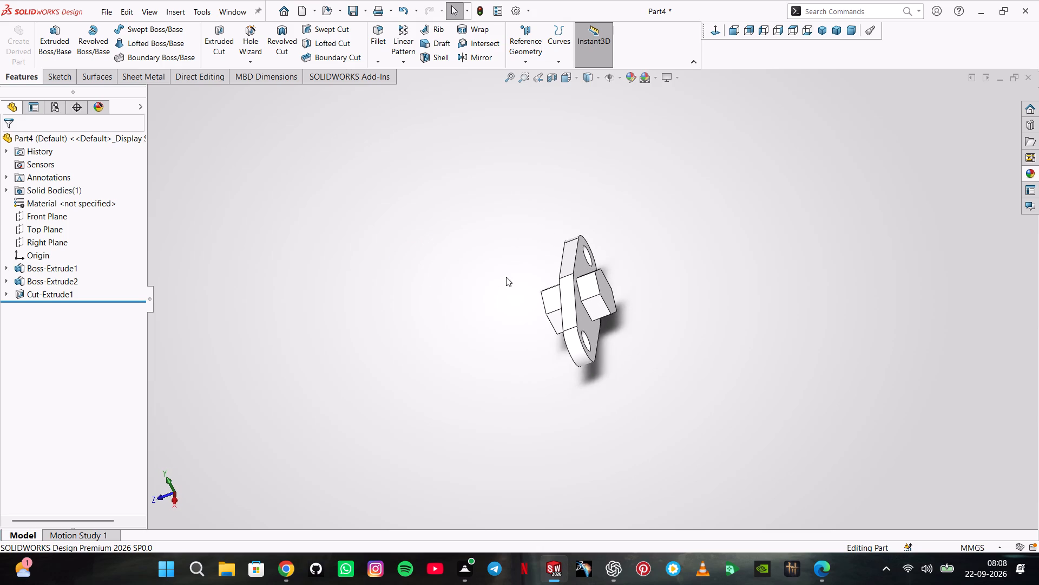
scroll(506, 277, down, 5)
scroll(649, 298, down, 2)
middle_drag(619, 295, 657, 284)
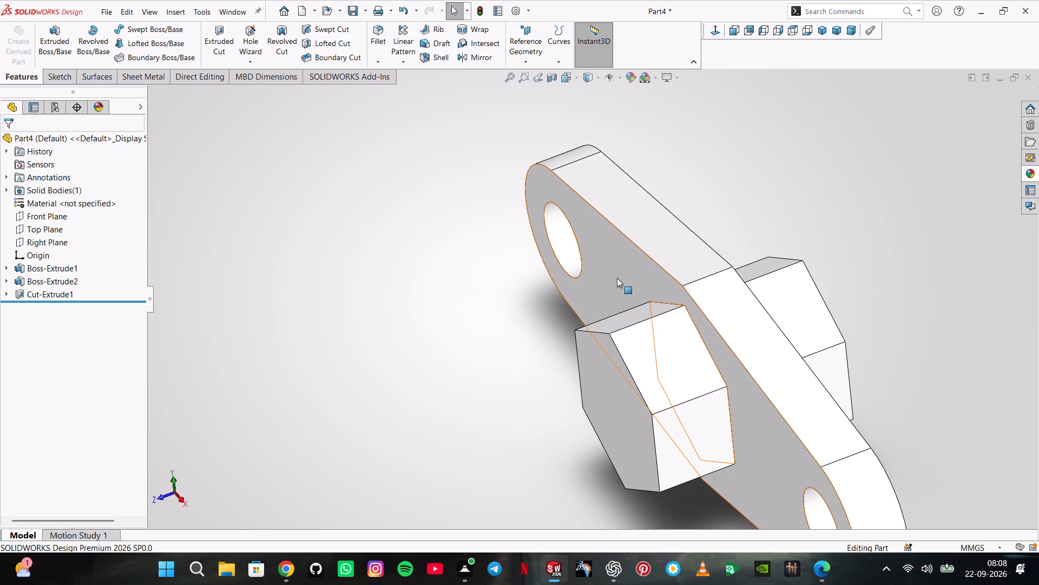
key(ctrl+z)
key(ctrl+z)
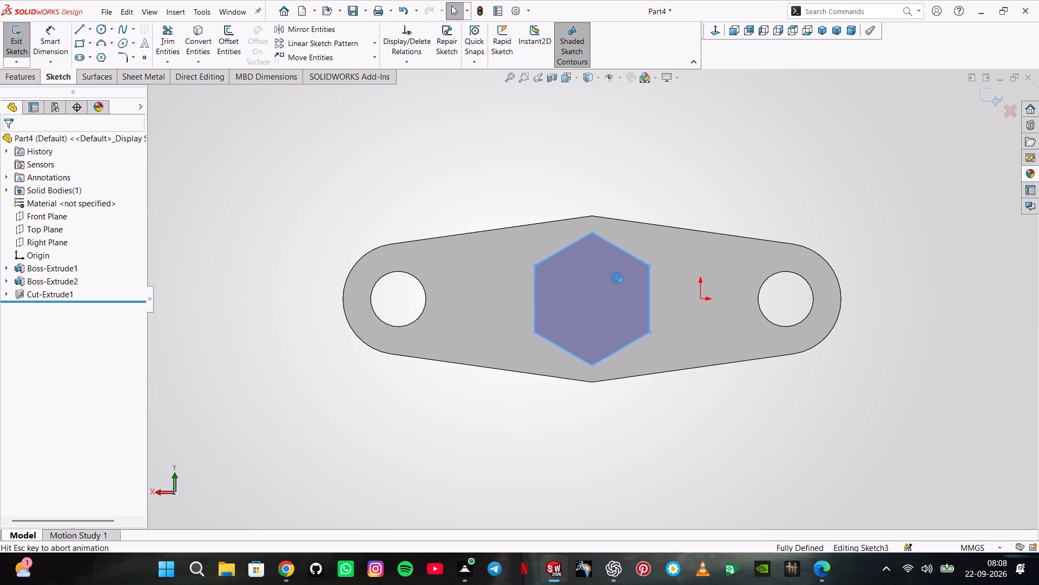
key(ctrl+y)
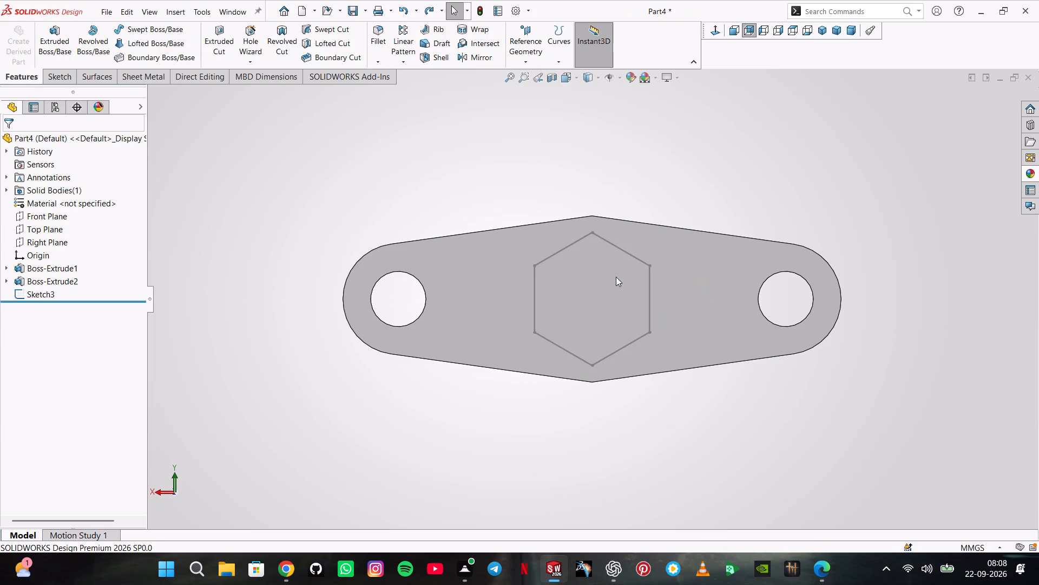
key(ctrl+y)
scroll(590, 265, up, 1)
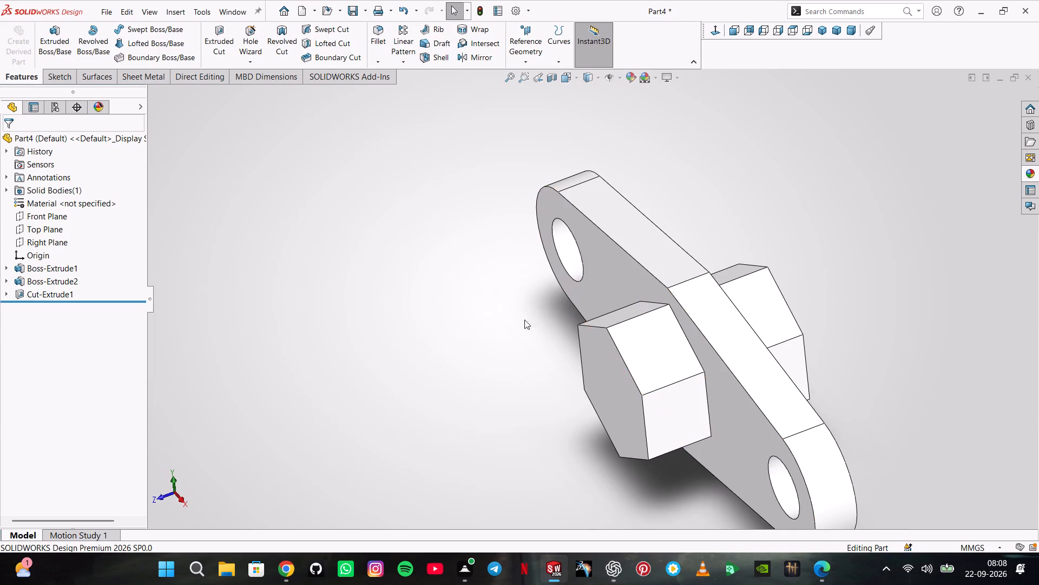
middle_drag(515, 326, 525, 326)
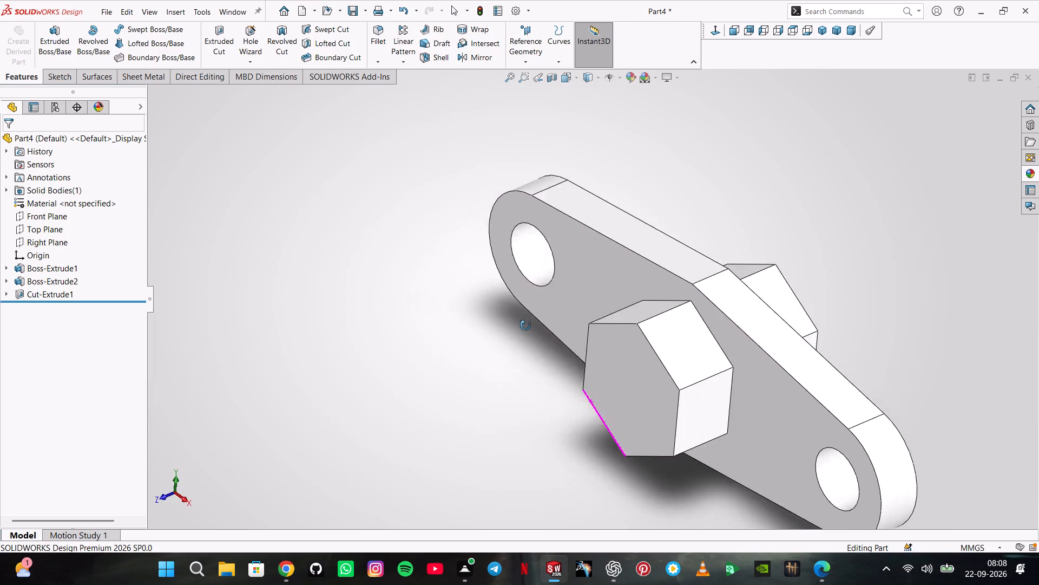
middle_drag(525, 326, 484, 336)
scroll(484, 336, up, 1)
scroll(544, 331, down, 3)
Undo the 1 mm end cut, its sketch and the Mid Plane boss extrusion, back to the converted hexagon sketch.
key(ctrl+z)
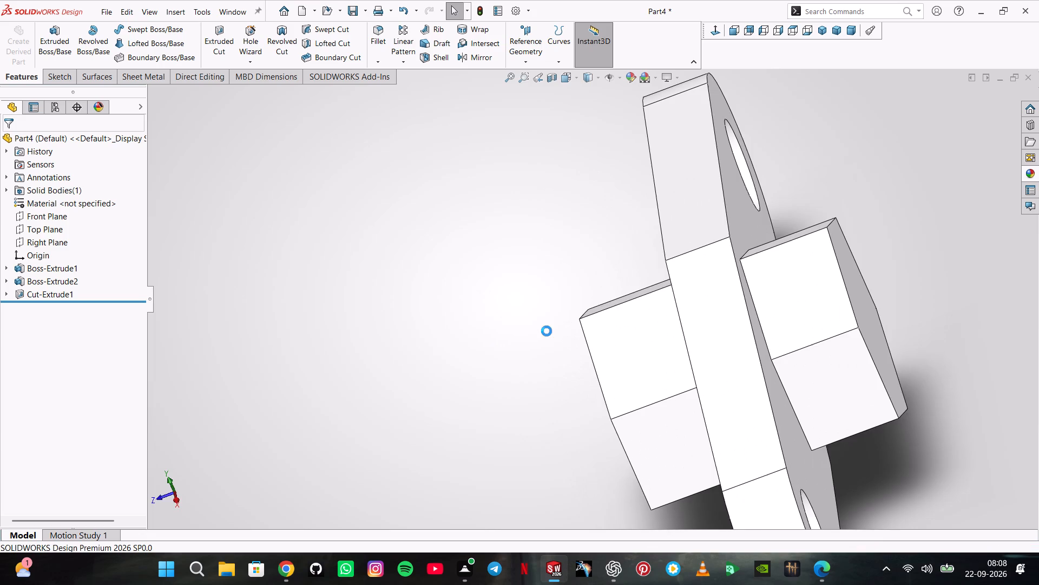
key(ctrl+z)
key(ctrl+z)
key(ctrl+z)
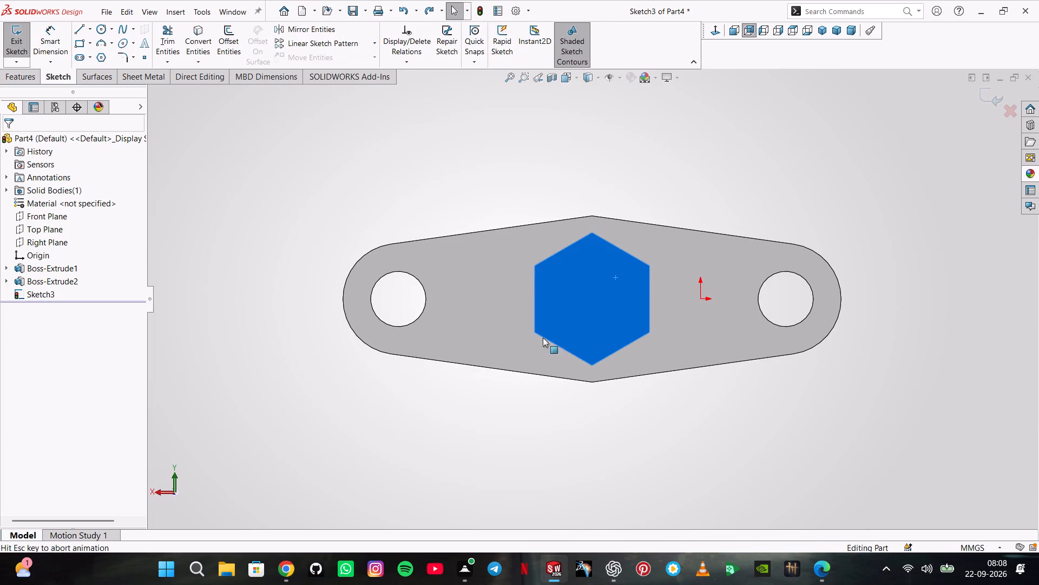
key(ctrl+z)
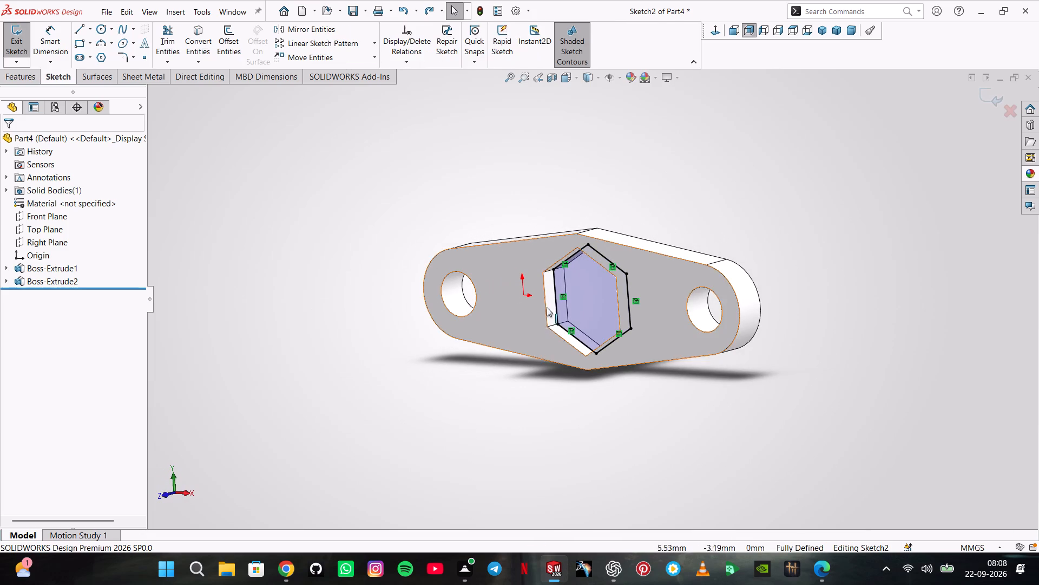
Extrude the converted hexagon sketch toward the front with a Blind depth of 10.5 mm, merged with the plate.
middle_drag(504, 227, 573, 236)
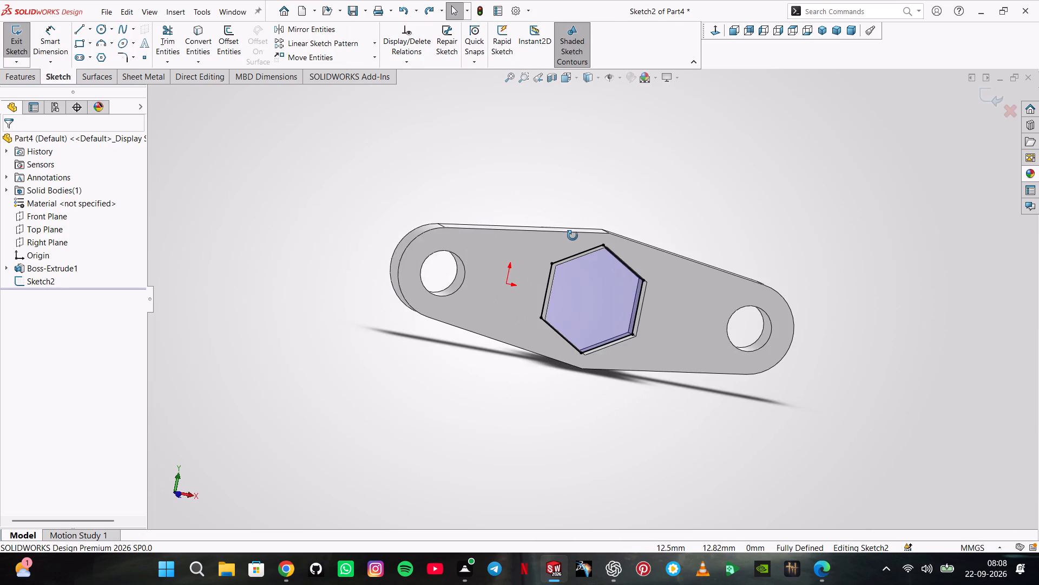
middle_drag(573, 236, 487, 237)
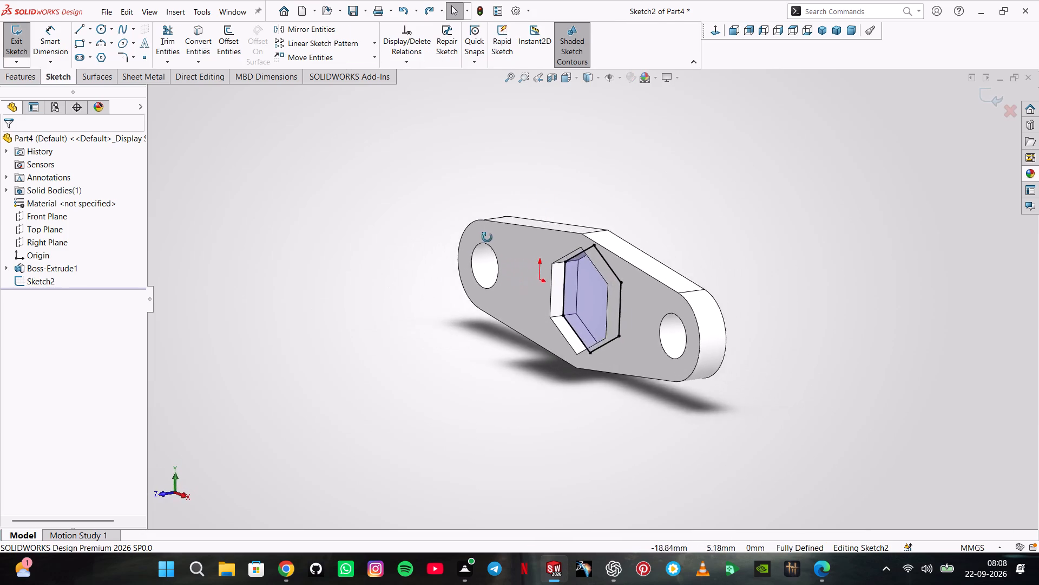
middle_drag(487, 237, 494, 229)
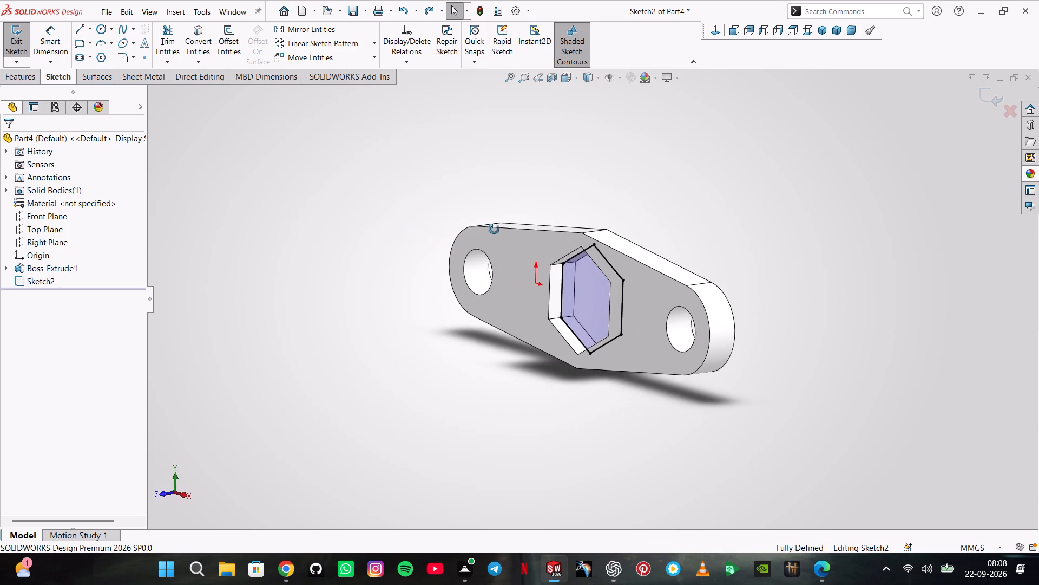
middle_drag(494, 229, 497, 229)
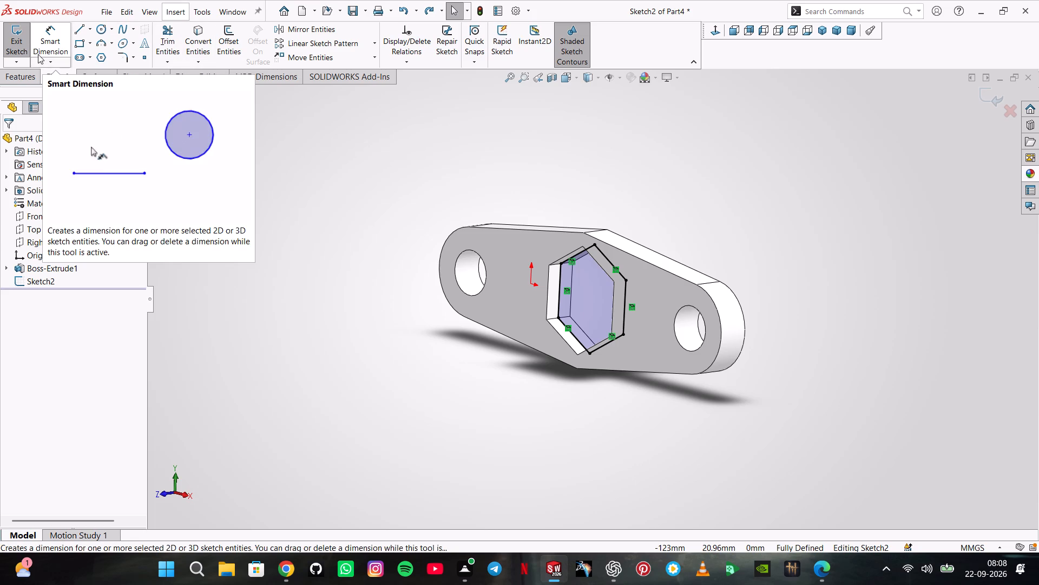
click(34, 75)
click(66, 43)
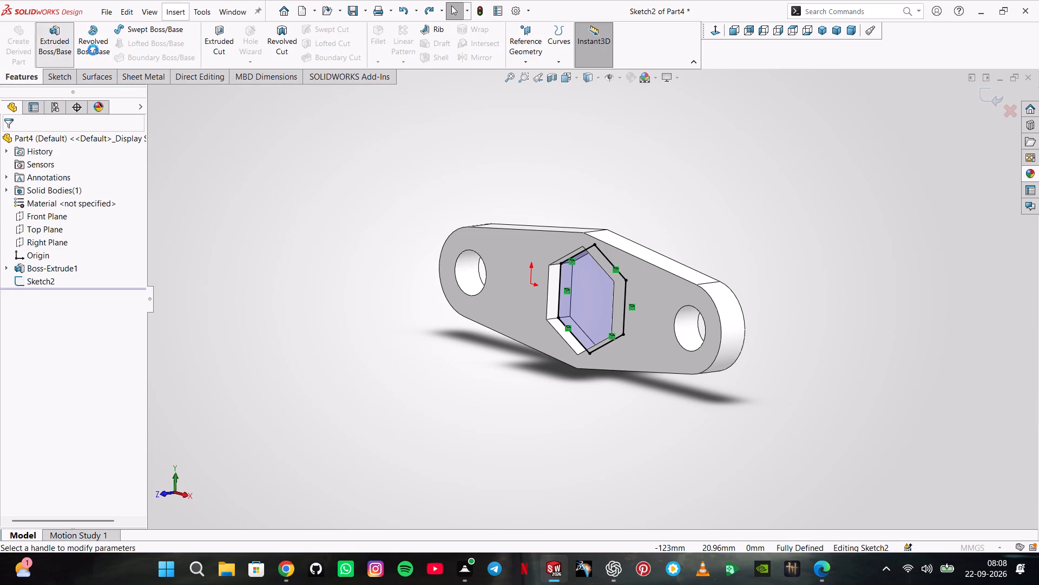
middle_drag(511, 181, 488, 188)
scroll(499, 185, up, 1)
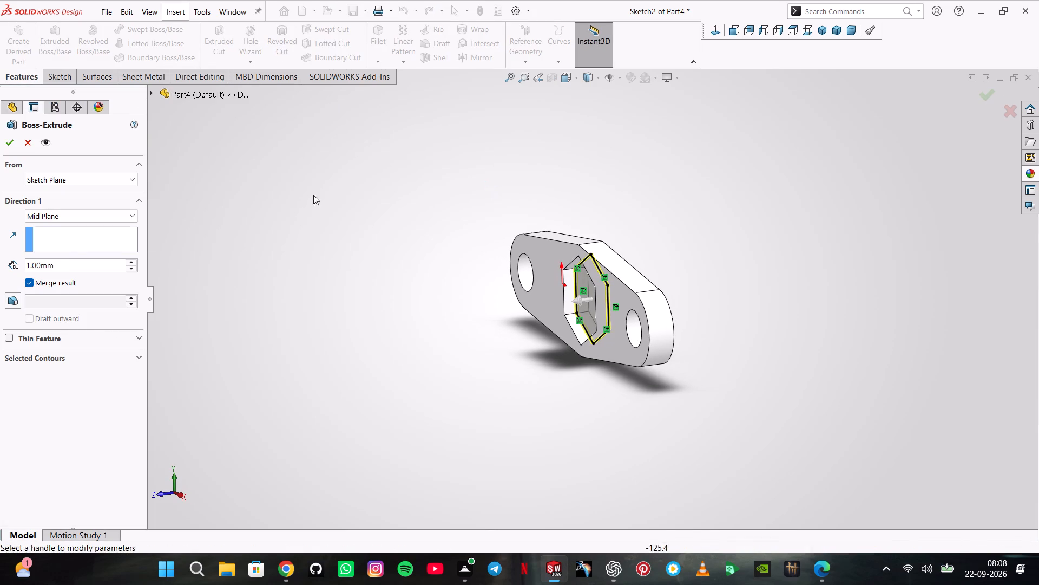
double_click(79, 264)
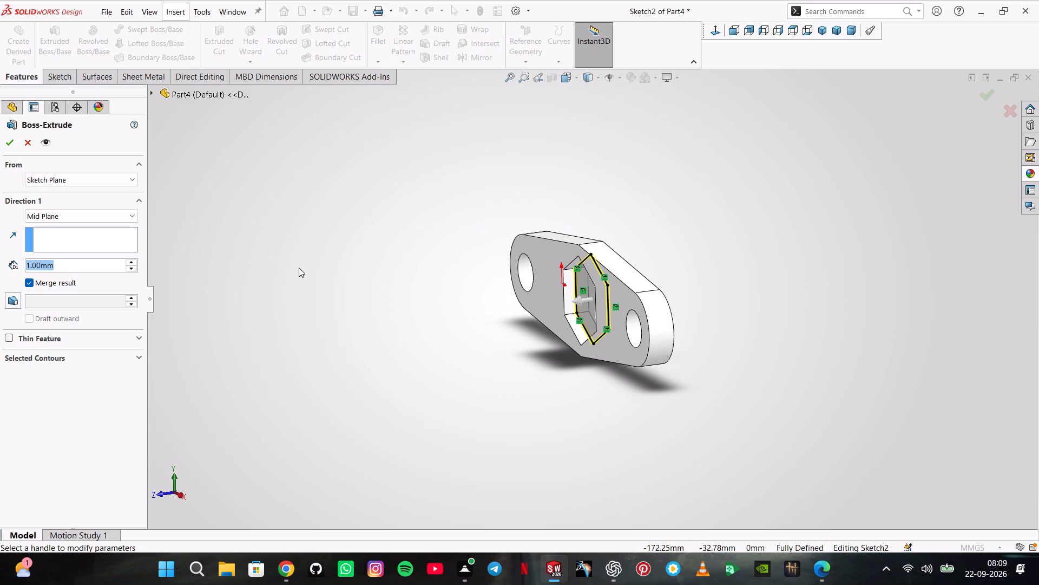
key(7)
key(plus)
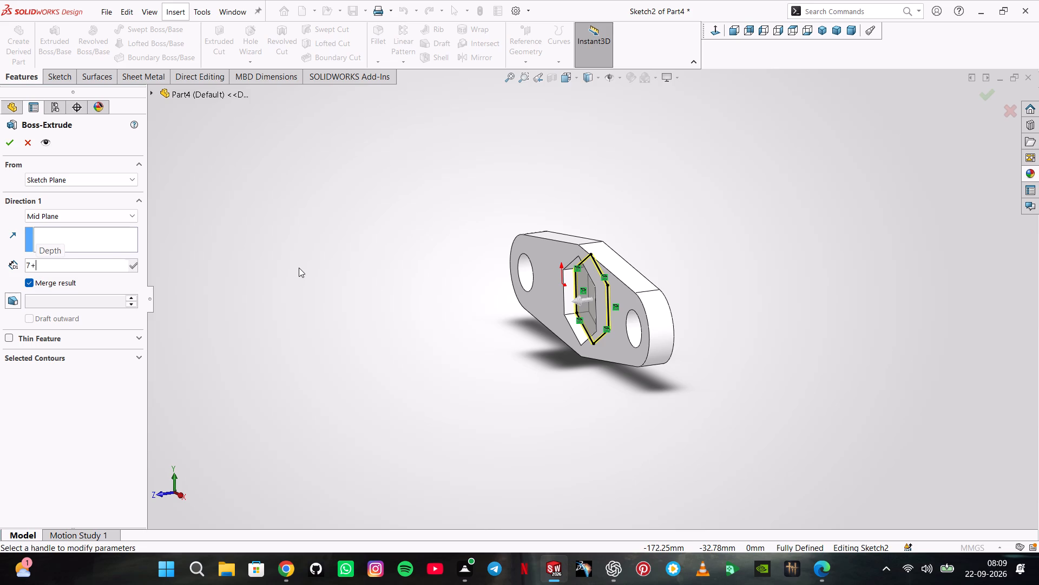
text(3.5)
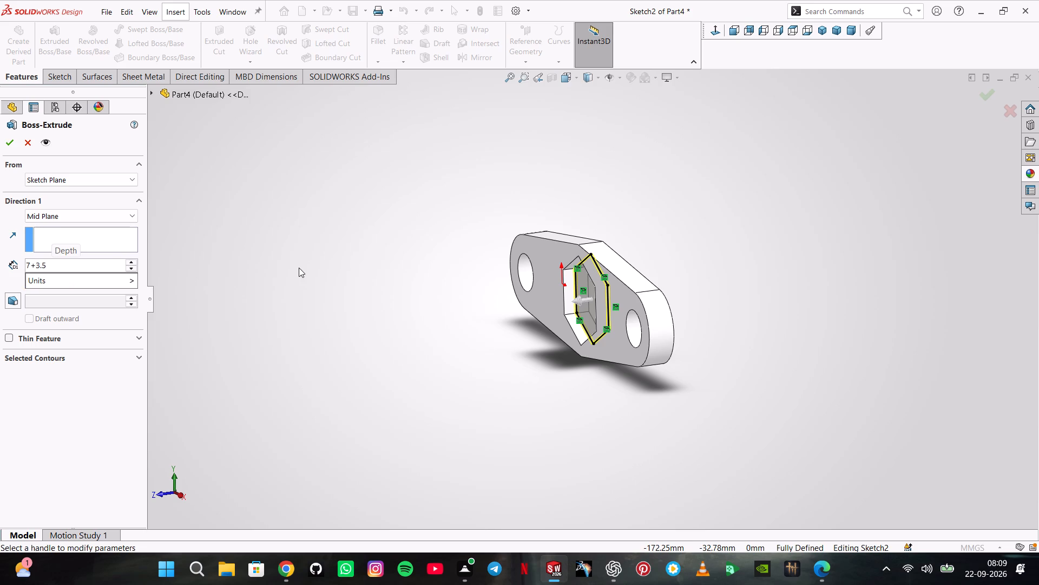
key(Return)
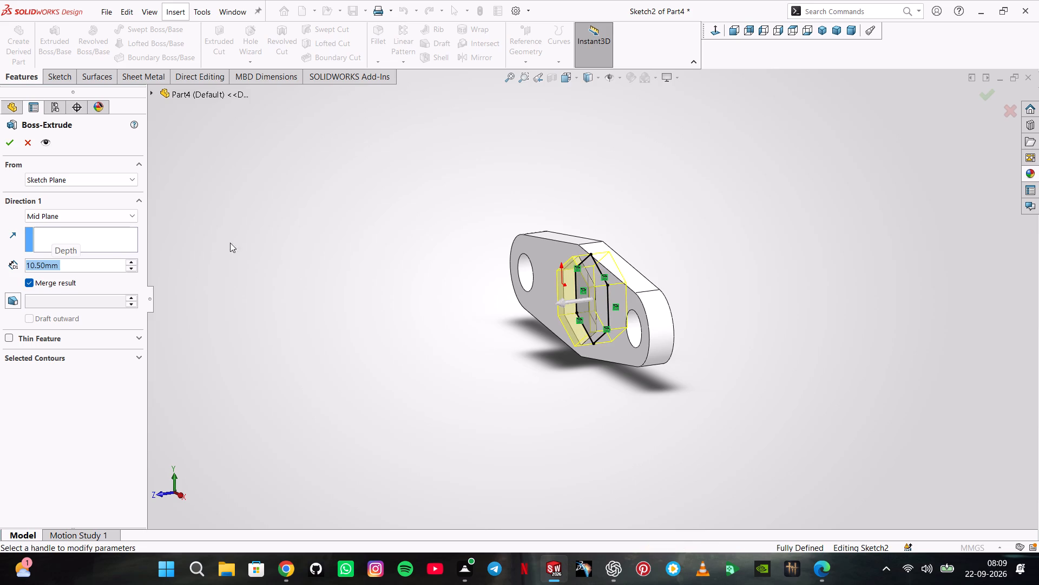
click(99, 209)
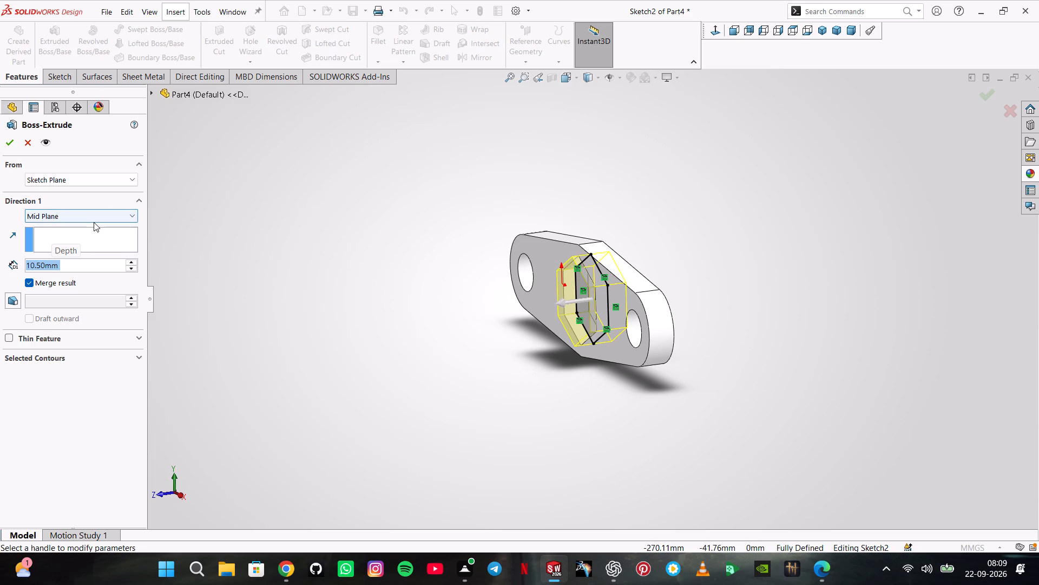
click(94, 222)
click(84, 231)
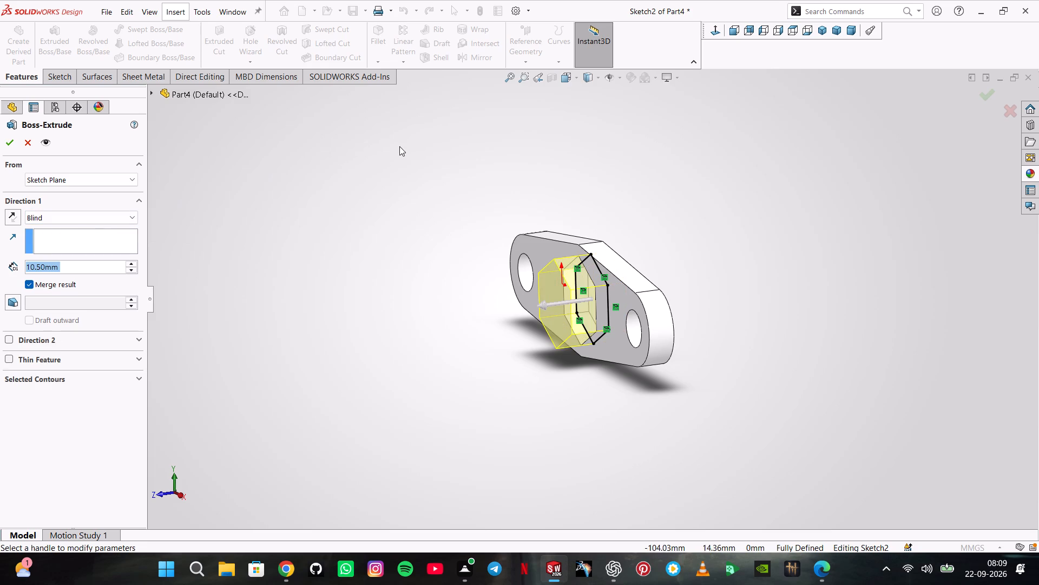
key(Return)
Start a sketch on the recessed rear face of the hexagonal boss and convert its hexagonal outline into sketch lines.
middle_drag(393, 179, 333, 199)
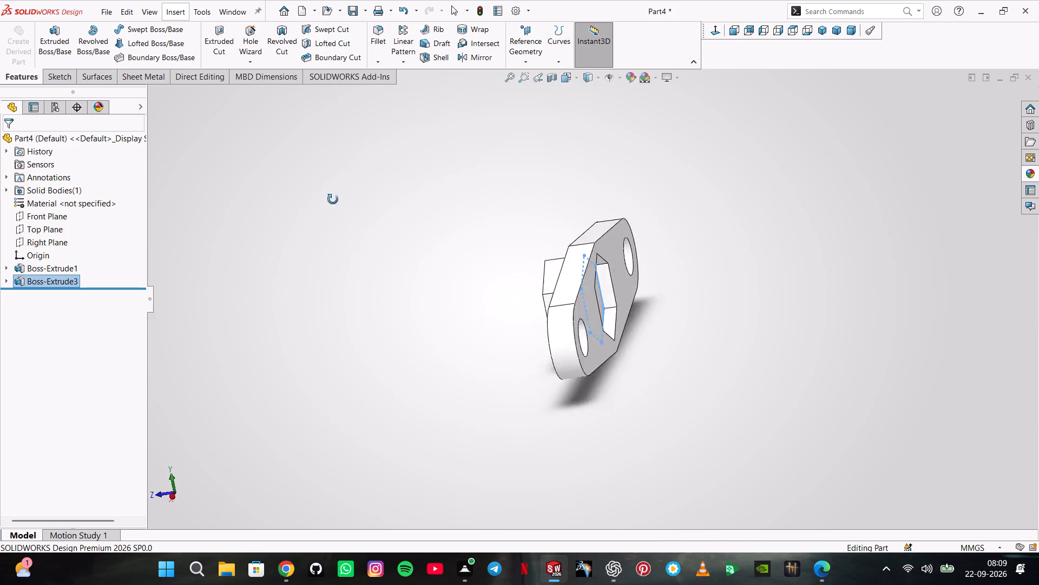
middle_drag(333, 199, 286, 207)
click(584, 290)
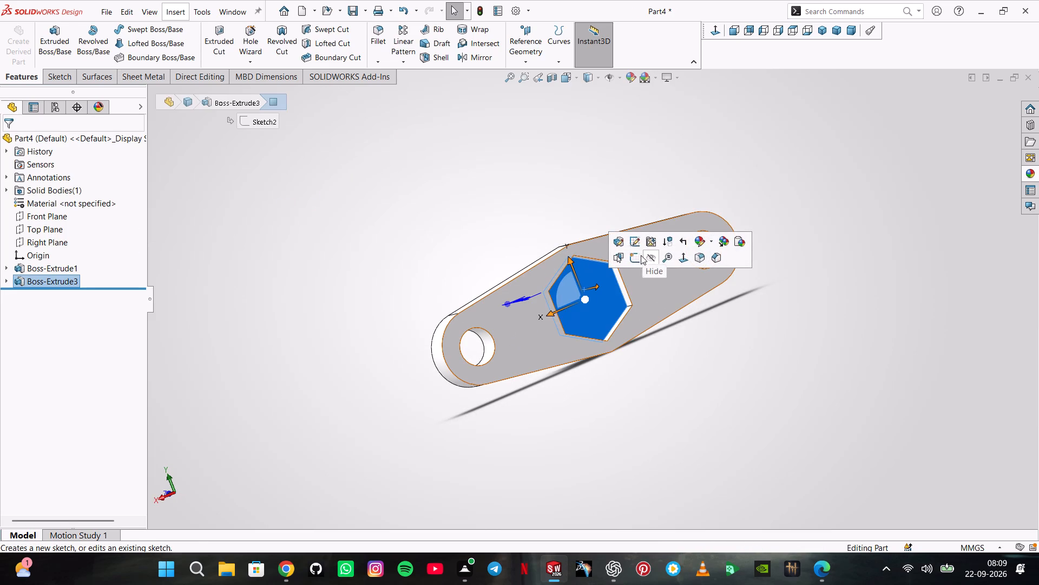
click(637, 257)
click(205, 51)
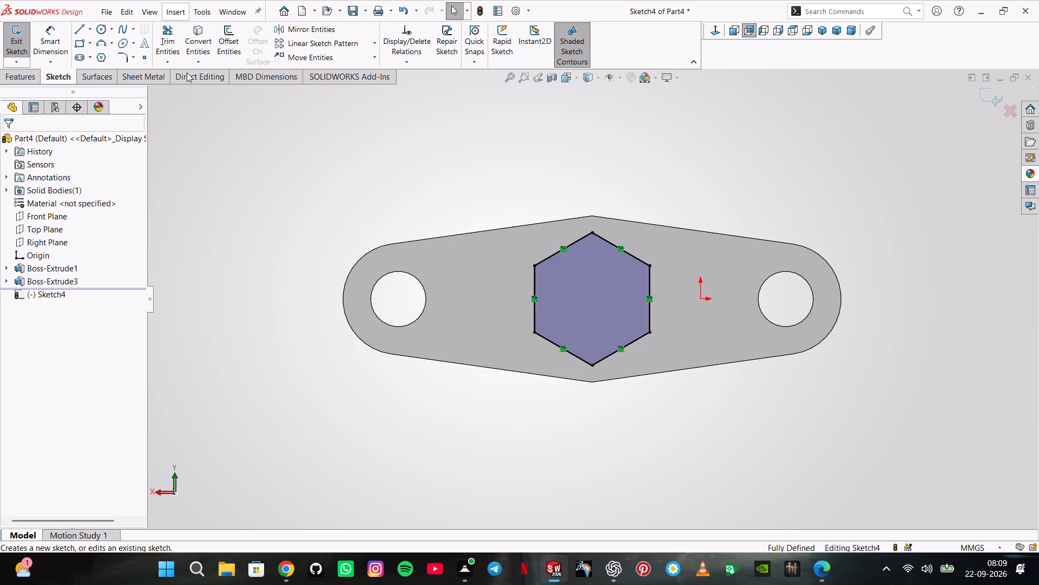
Extrude the rear hexagon sketch outward with a Blind depth of 13+3.5 mm, merged with the part.
click(26, 82)
click(62, 55)
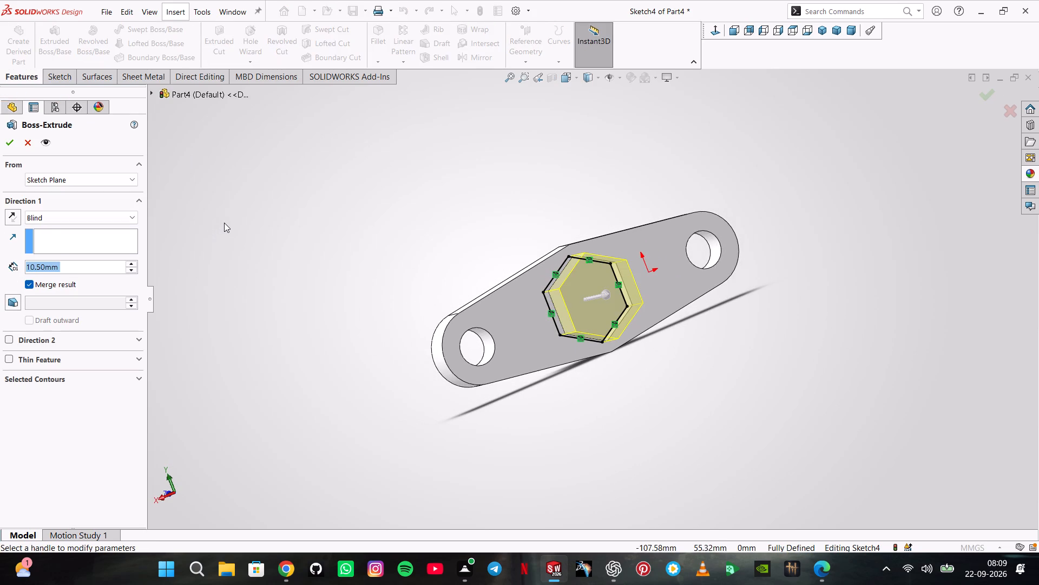
text(13+3.5)
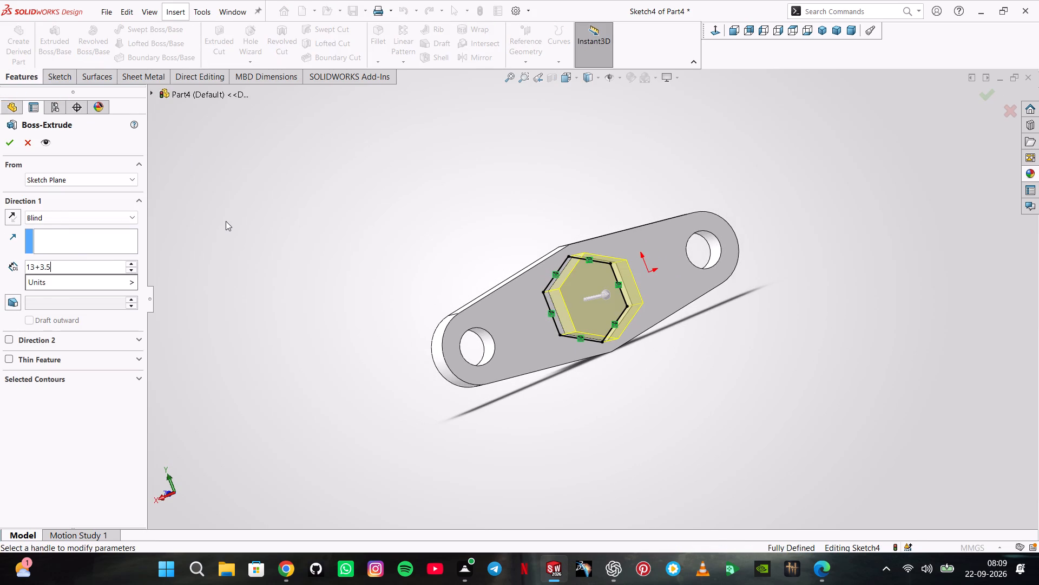
key(Return)
key(Return)
click(201, 223)
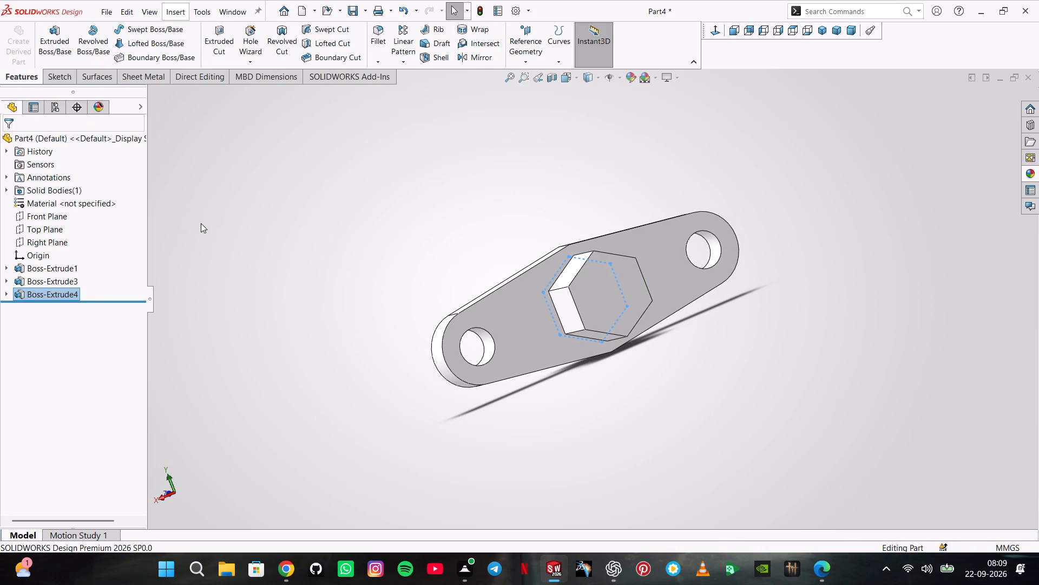
Apply the polished steel appearance to the whole part.
scroll(336, 276, up, 1)
middle_drag(336, 276, 434, 294)
scroll(475, 290, up, 1)
middle_drag(491, 289, 449, 290)
scroll(492, 289, up, 1)
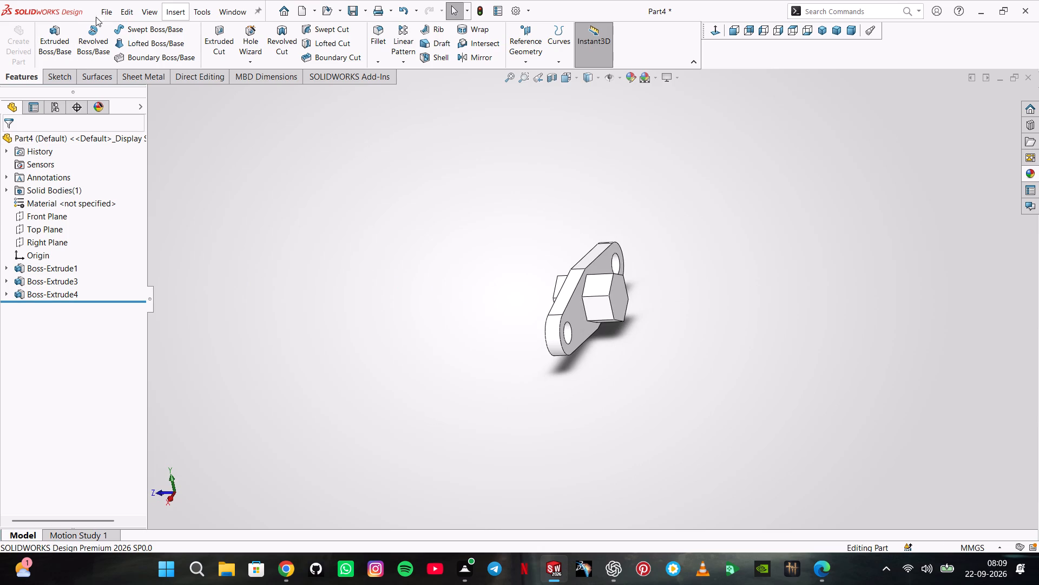
click(1024, 167)
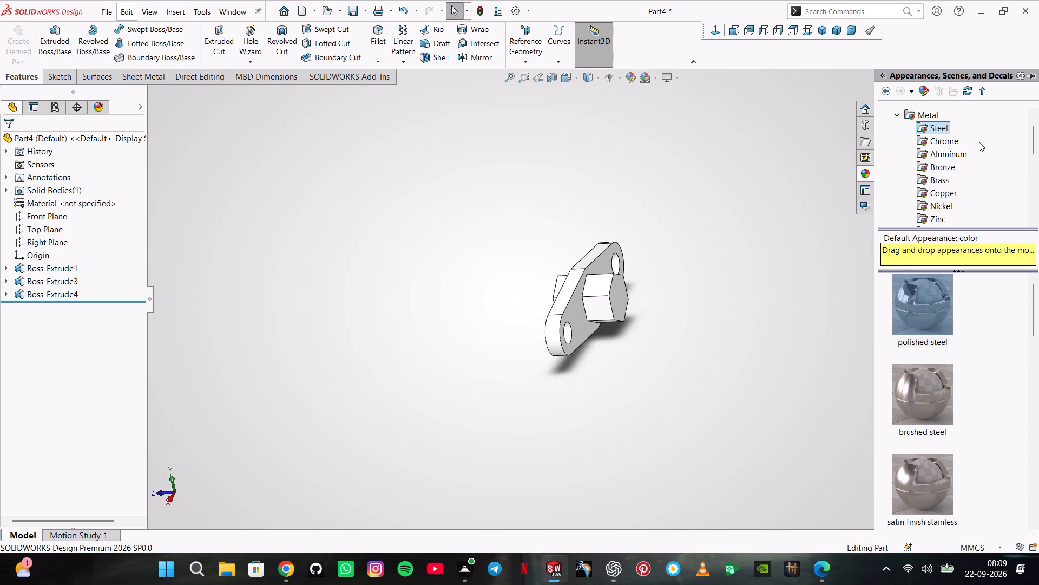
double_click(931, 297)
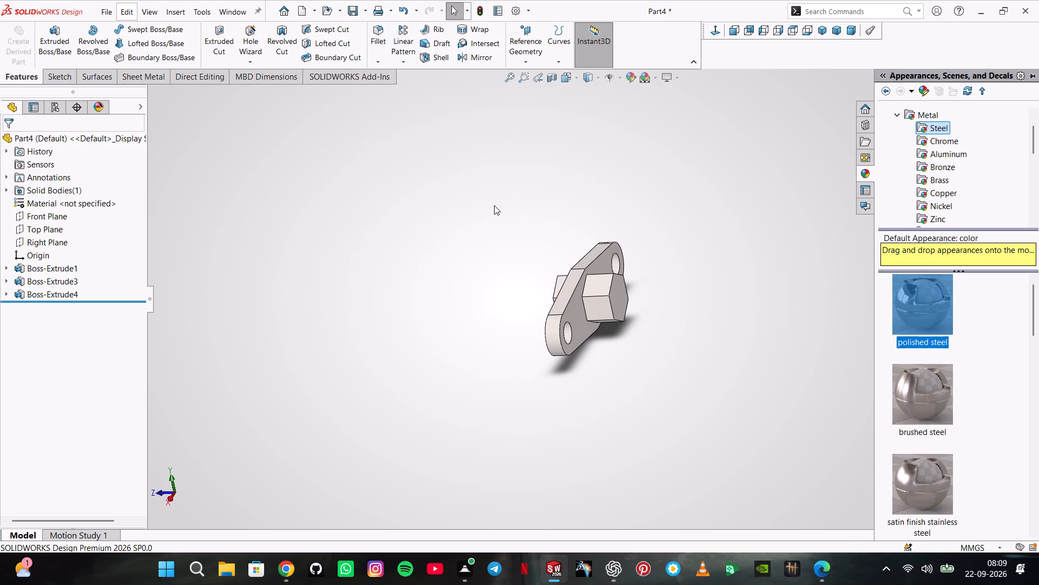
Start saving the part and create a folder named ASSMEBLY inside major project disc brake as its destination.
middle_drag(494, 205, 592, 201)
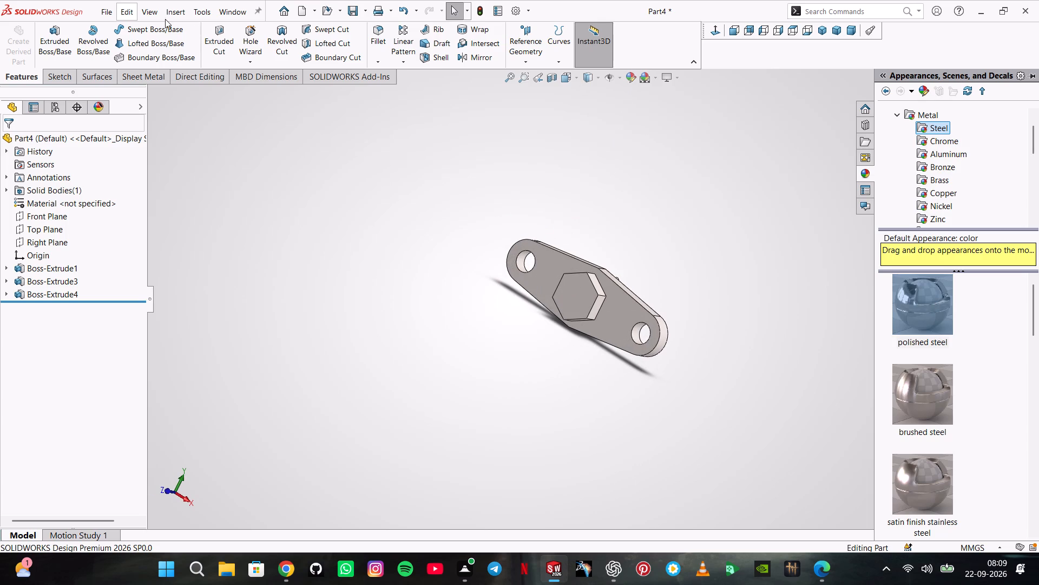
click(114, 8)
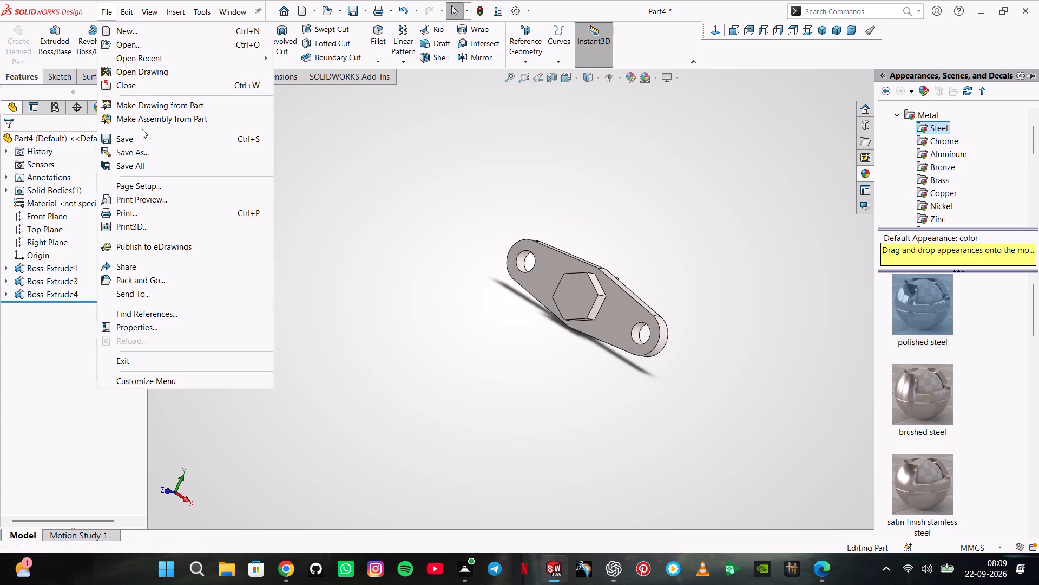
click(142, 129)
click(144, 138)
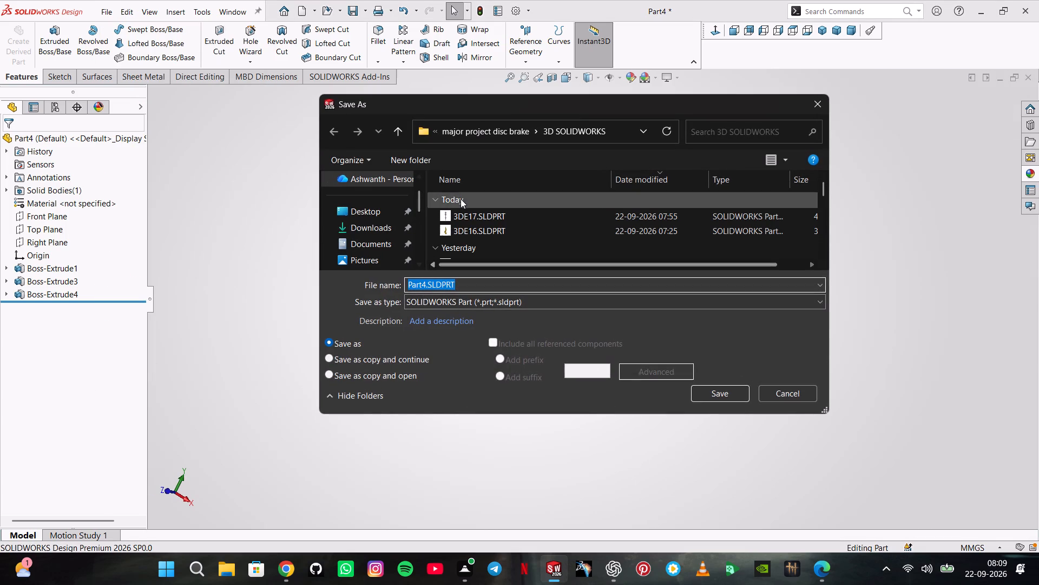
click(509, 135)
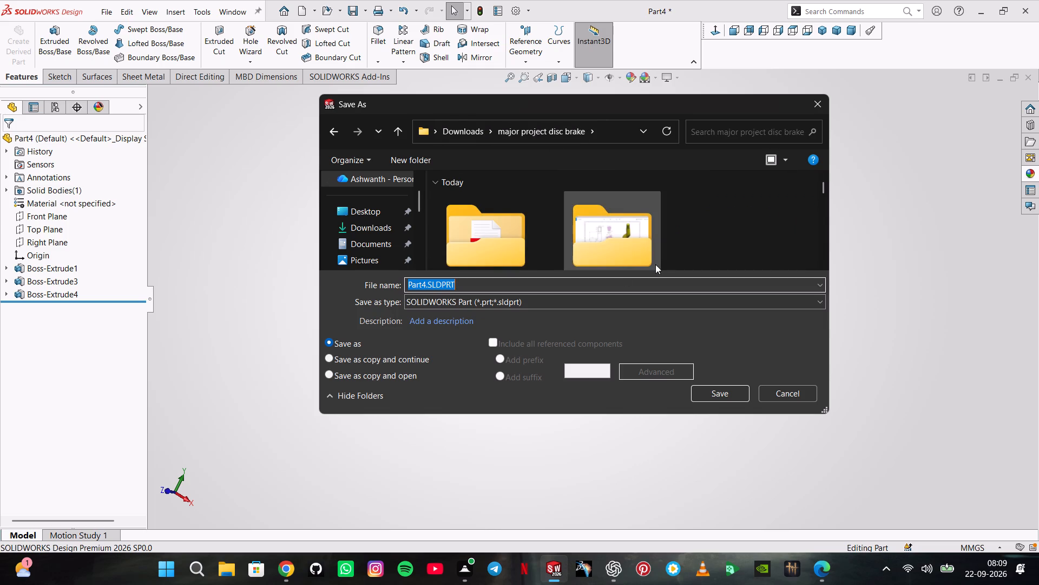
key(ctrl+shift+n)
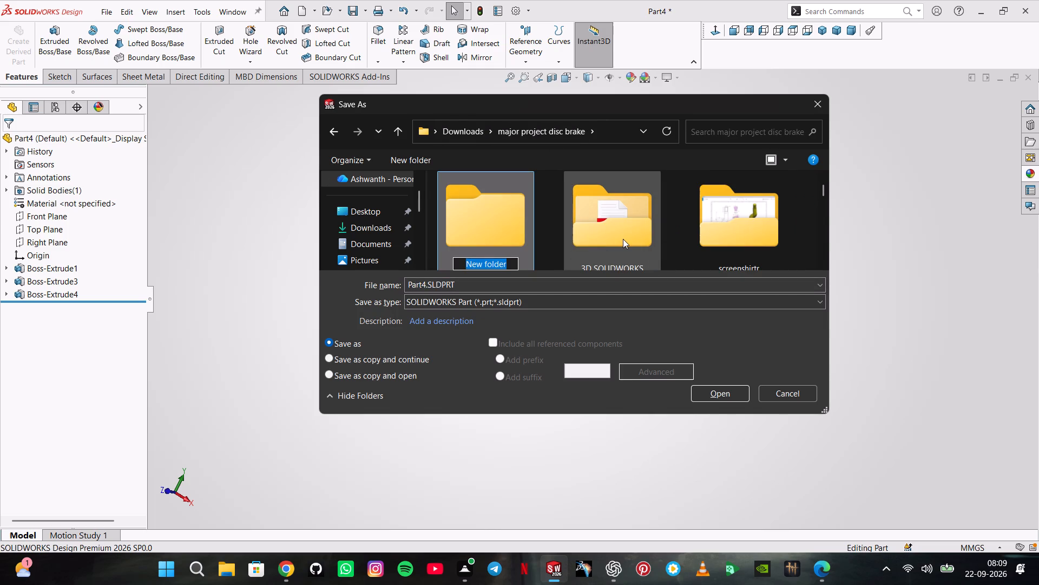
text(As)
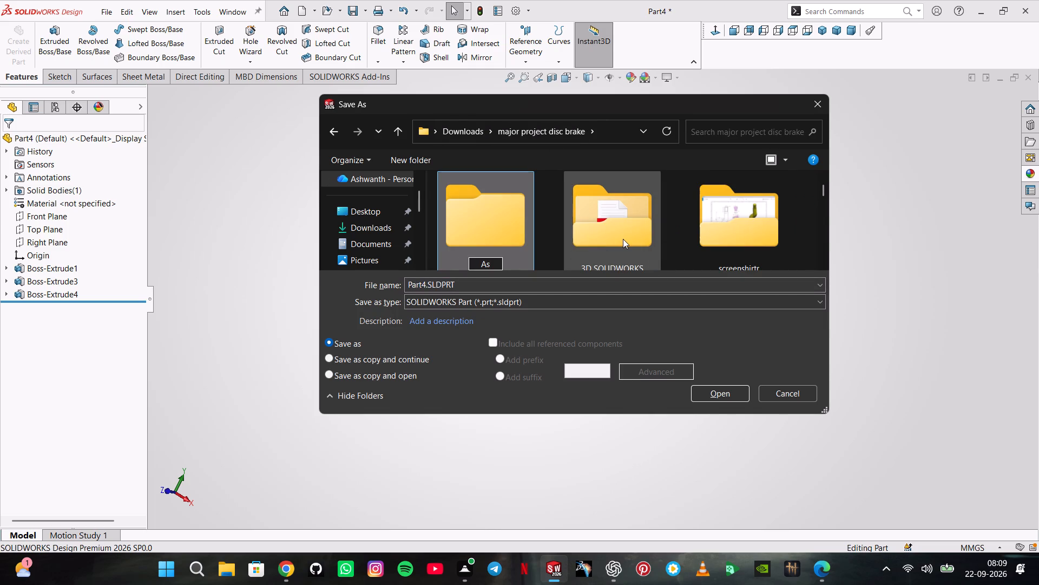
key(BackSpace)
text(SSME)
text(LNB)
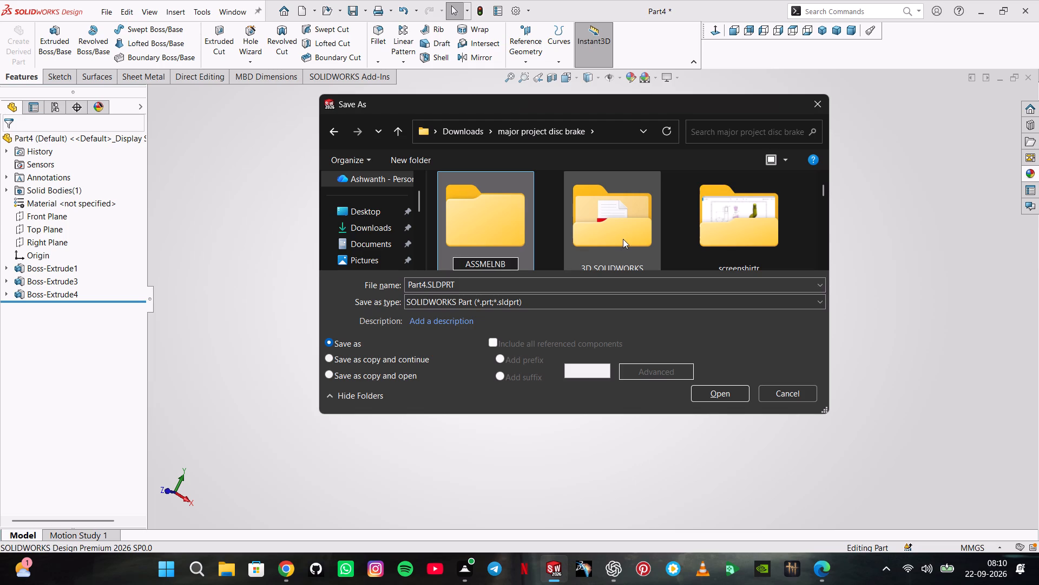
key(shift+BackSpace)
key(shift+BackSpace)
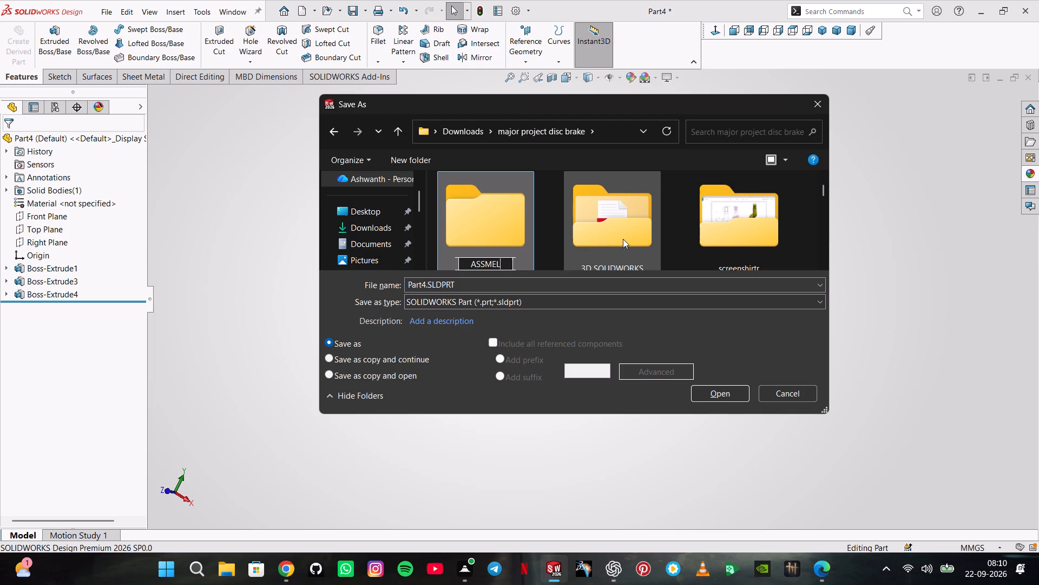
key(shift+BackSpace)
text(BLY)
key(Return)
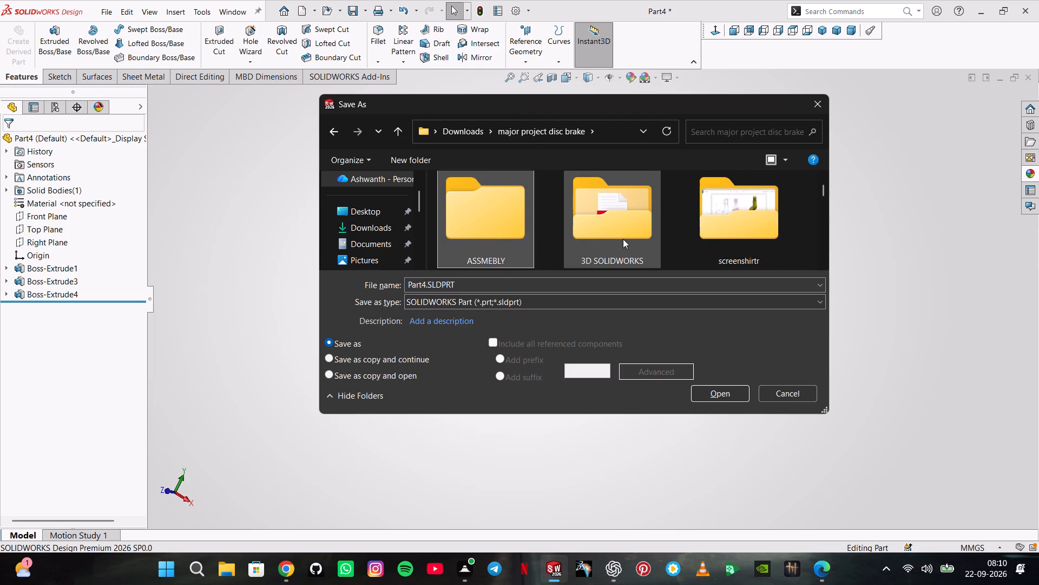
key(Return)
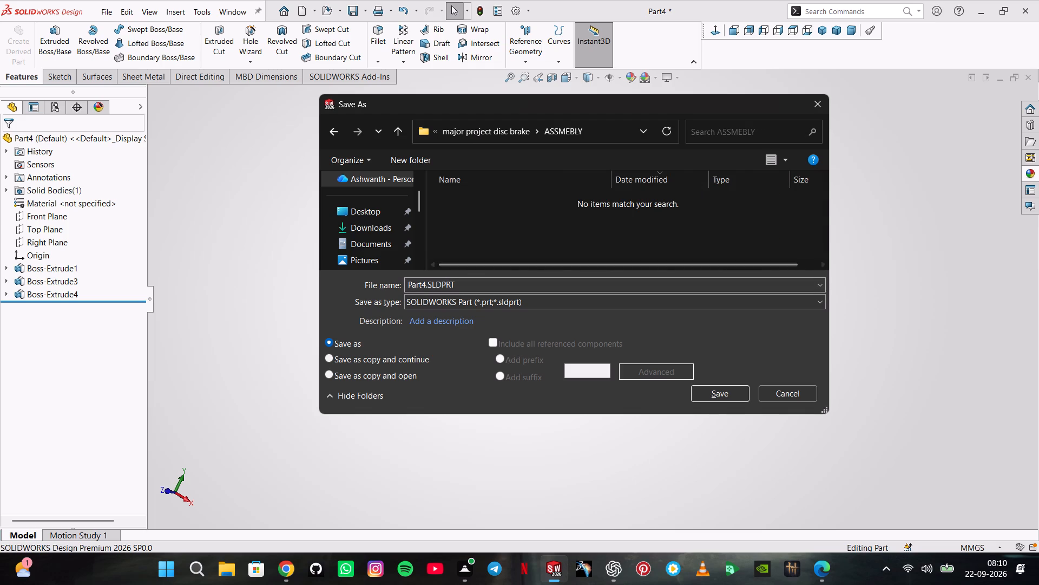
Save the link part in the ASSMEBLY folder under the file name Part1.SLDPRT.
click(424, 280)
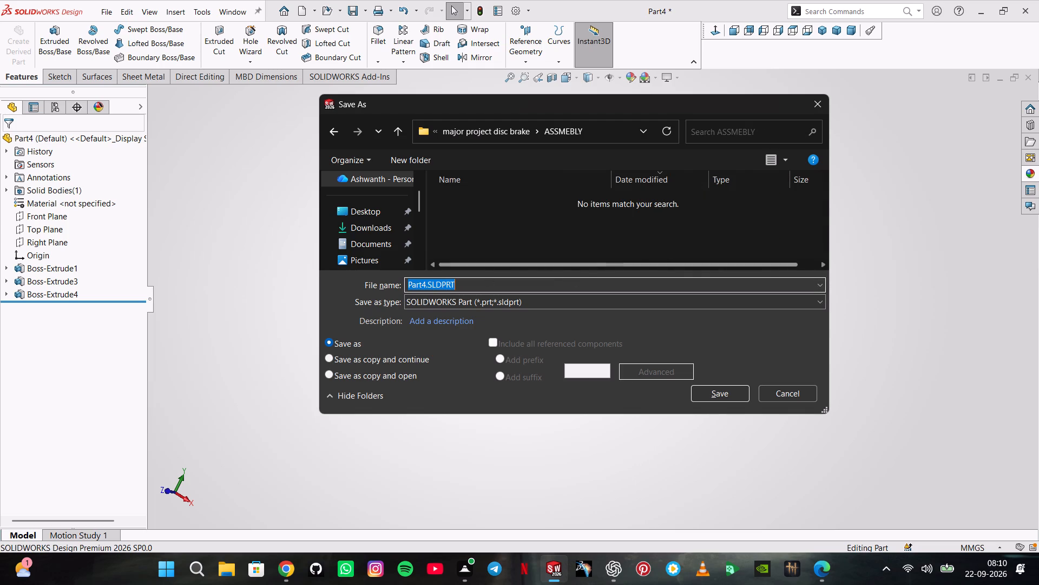
click(424, 284)
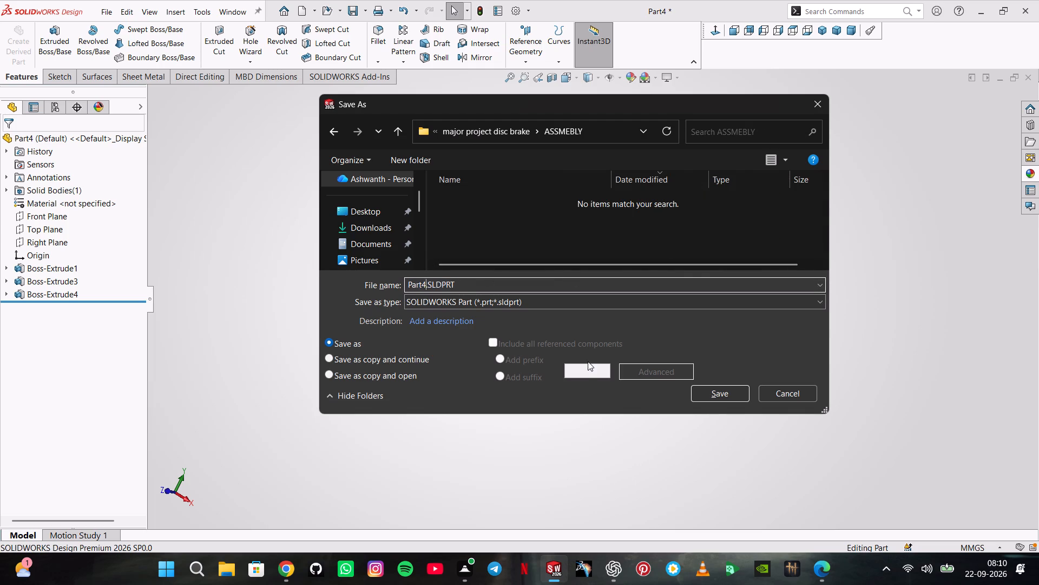
key(BackSpace)
key(1)
key(Return)
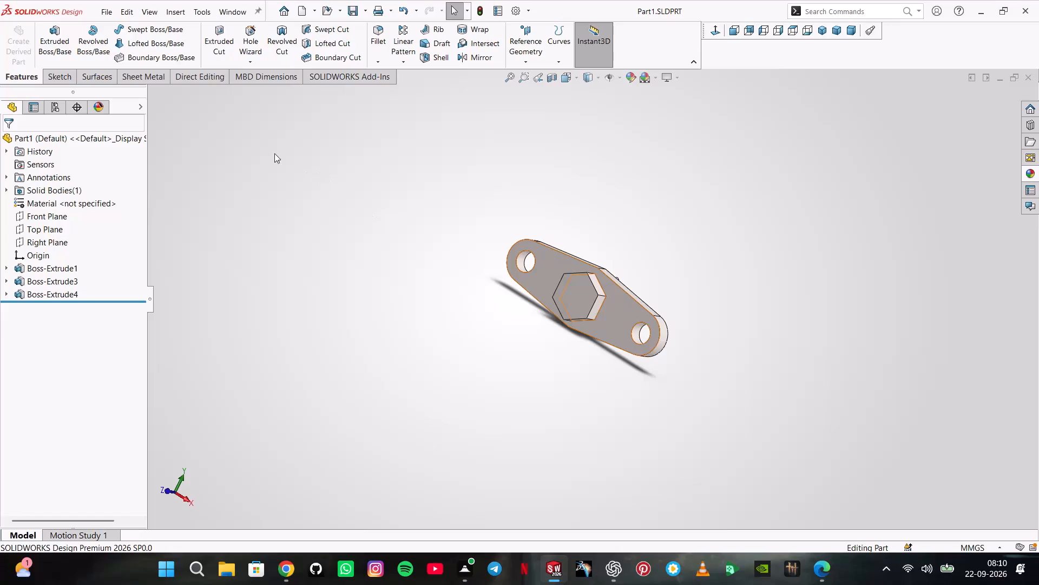
Create a new part document and set its unit system to MMGS.
click(98, 11)
click(106, 27)
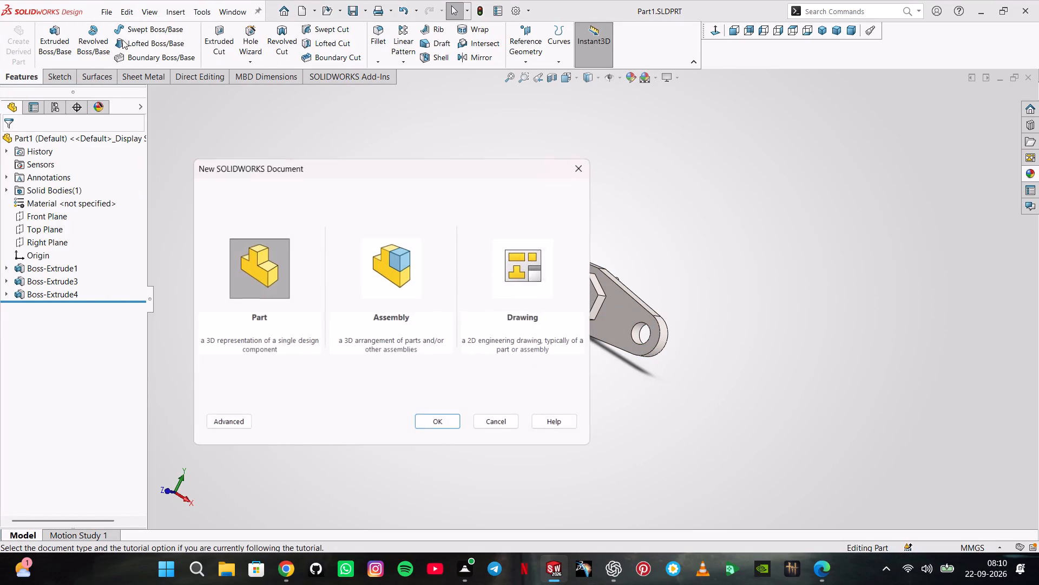
click(451, 420)
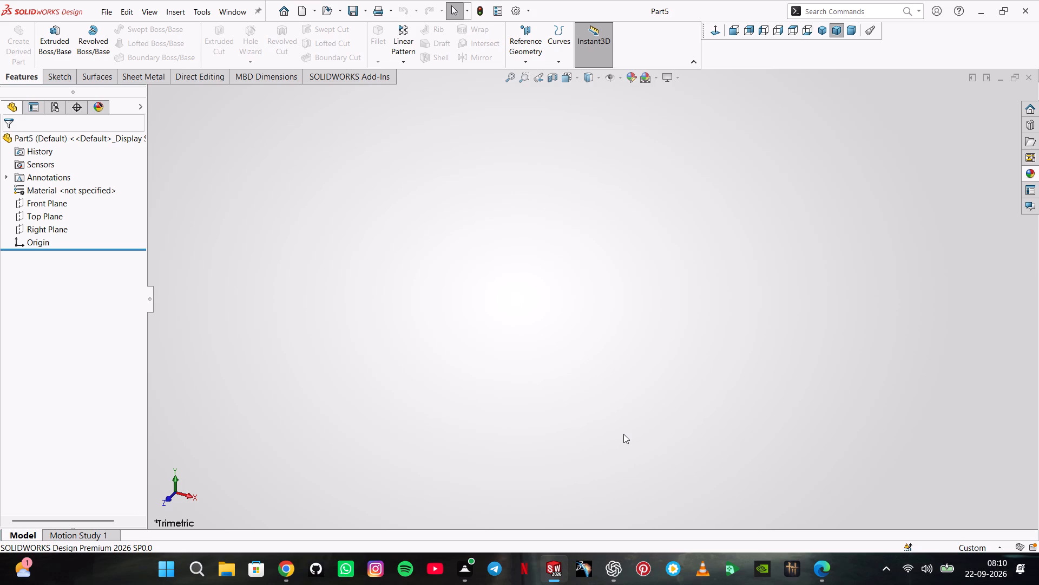
scroll(623, 434, up, 1)
click(991, 547)
click(959, 489)
On the Front Plane, sketch an origin-centred, six-sided polygon with a vertex straight up and a circumscribed circle about 66 mm in diameter.
click(46, 205)
click(61, 194)
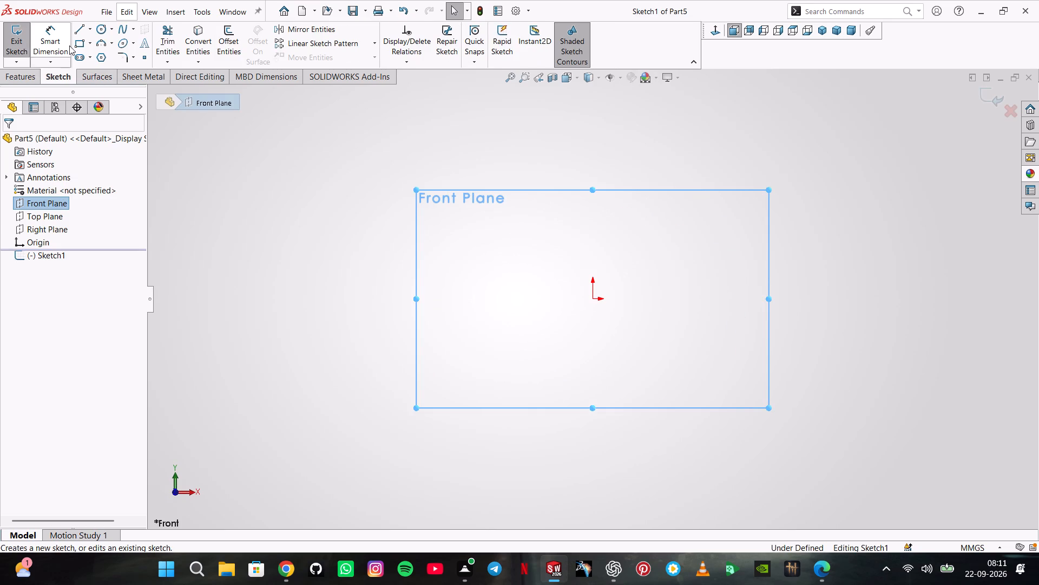
click(102, 56)
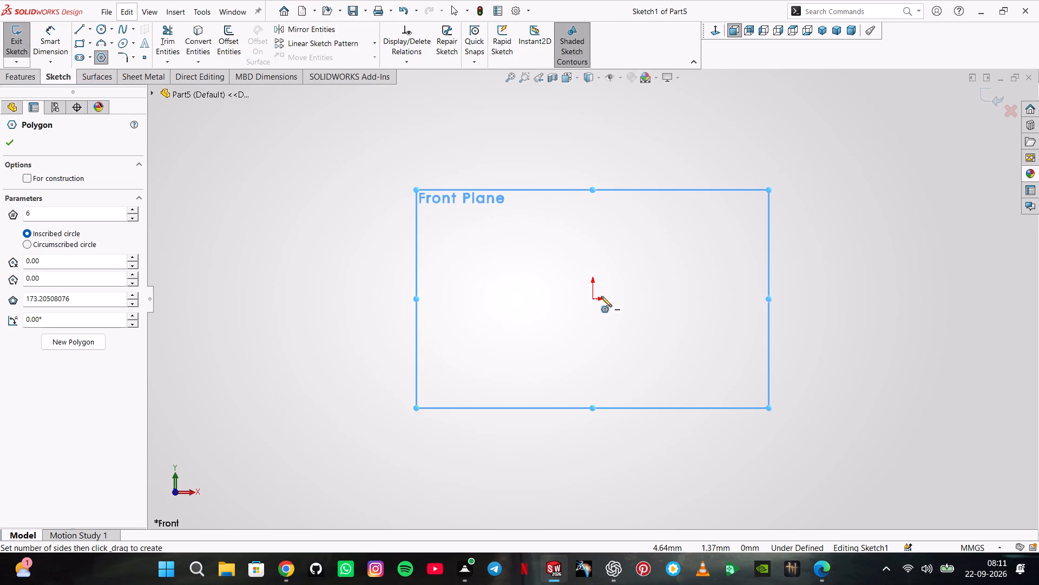
click(594, 298)
click(592, 233)
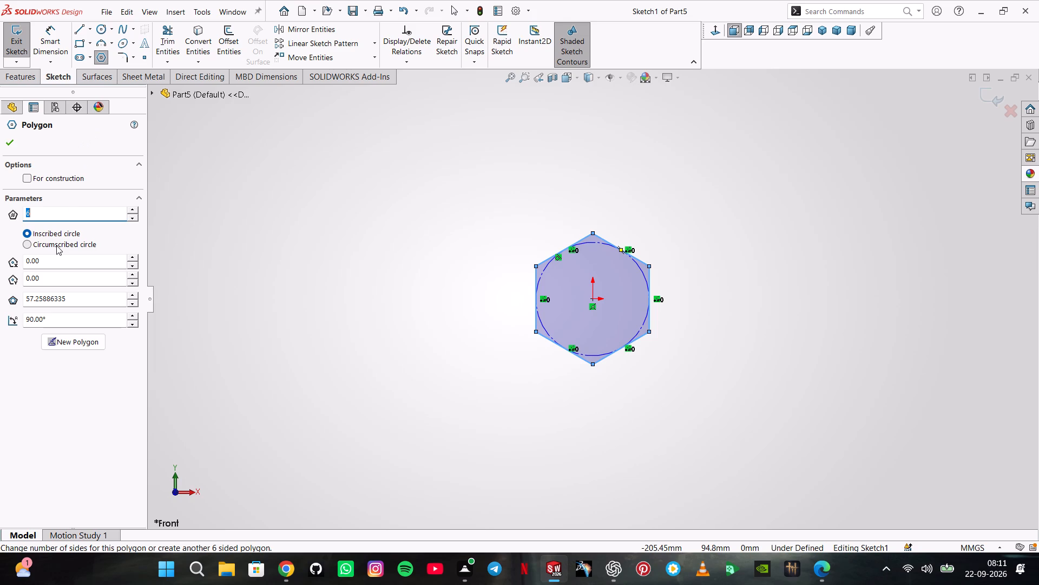
click(56, 245)
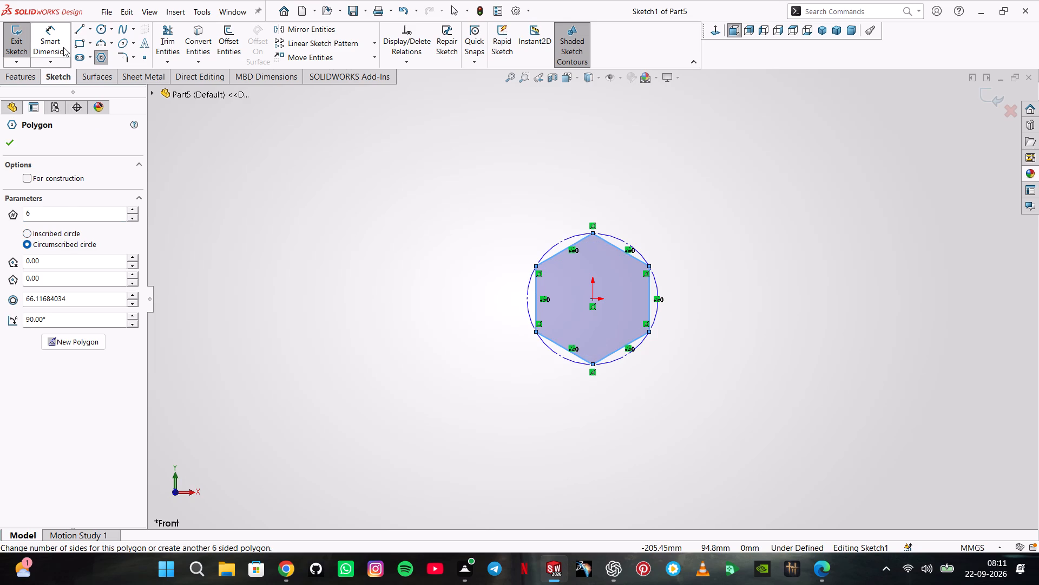
Dimension the hexagon's circumscribed construction circle to a diameter of 20 mm.
click(63, 47)
click(569, 238)
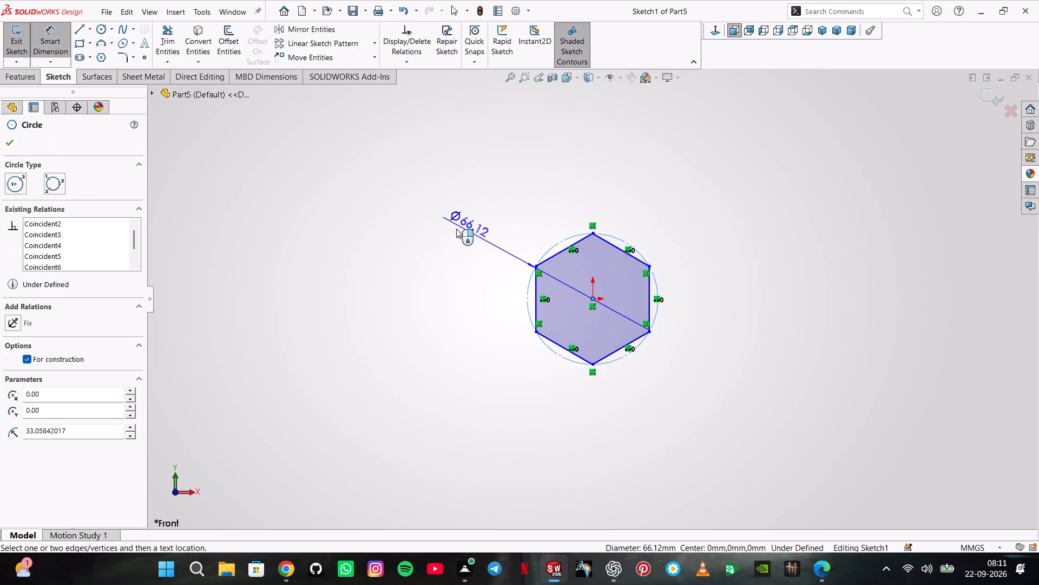
click(453, 228)
text(20)
key(Return)
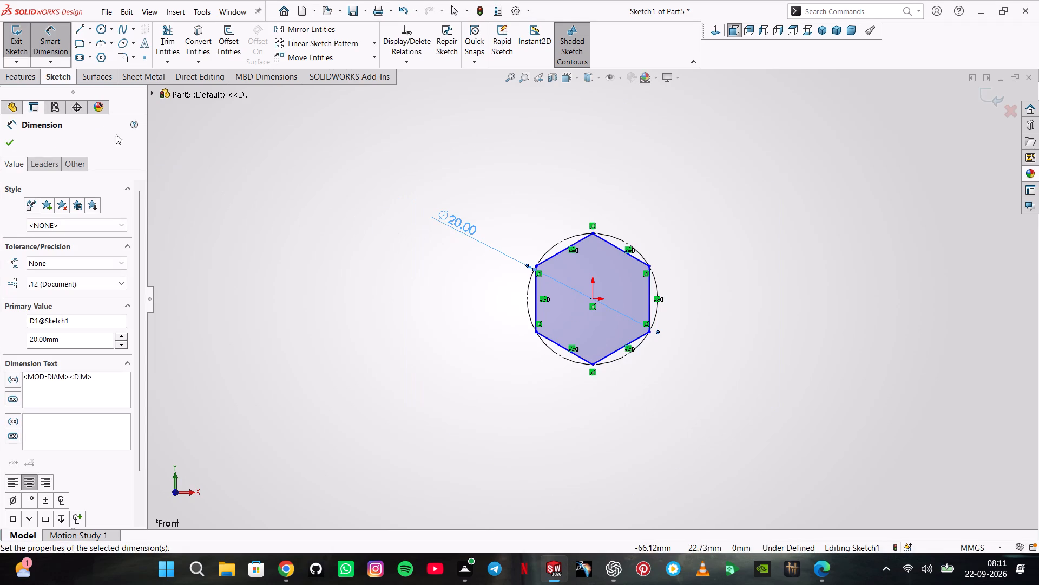
click(14, 142)
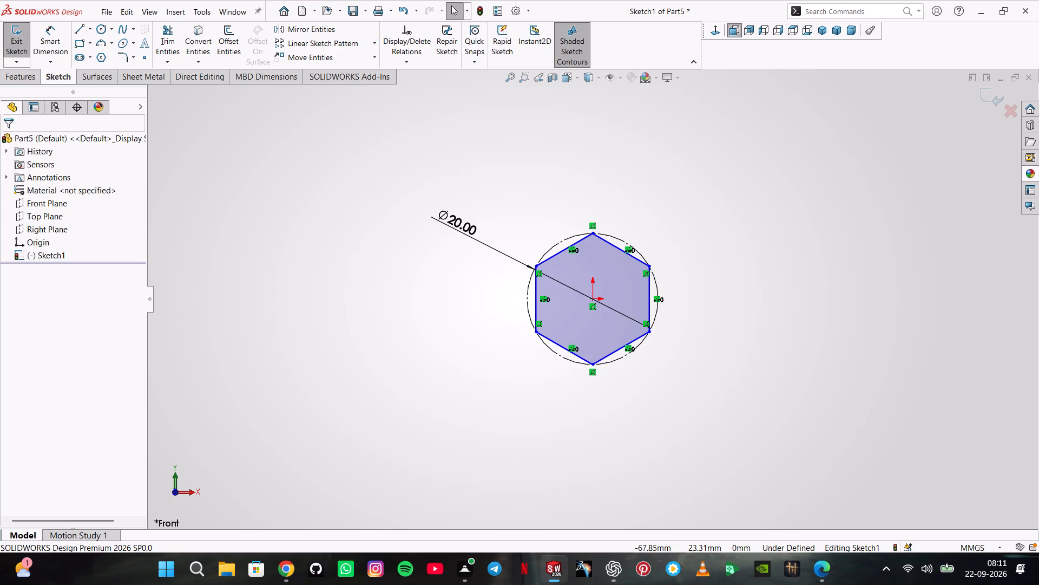
Extrude the hexagon sketch from the sketch plane with a Blind depth of 5 mm.
click(31, 81)
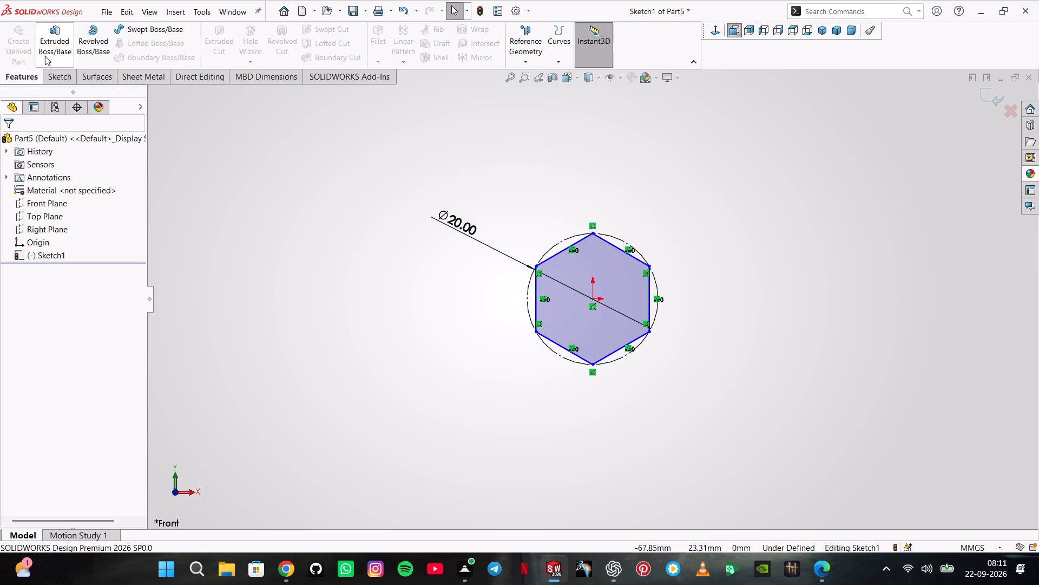
click(49, 45)
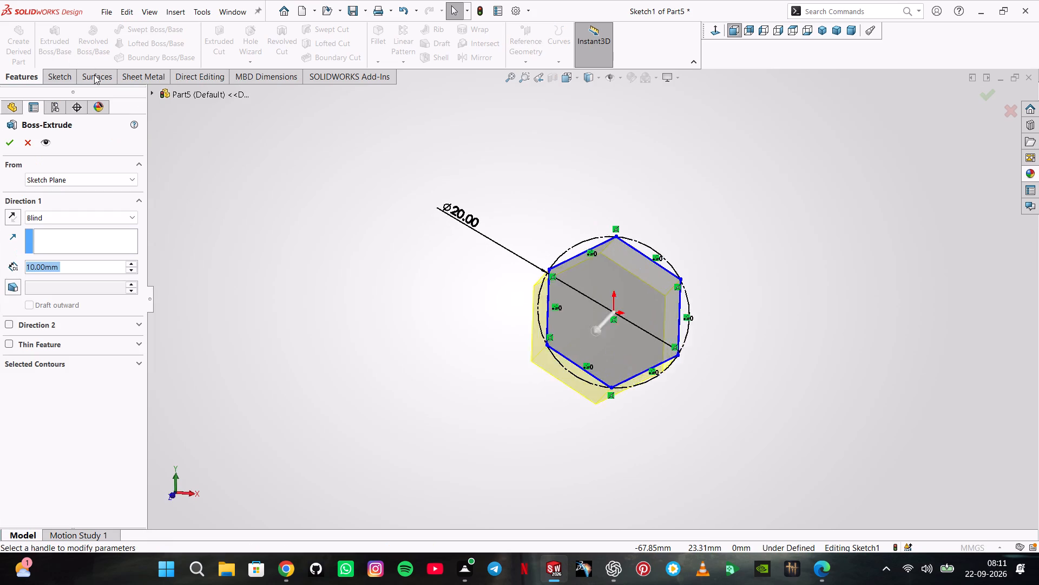
key(5)
key(Return)
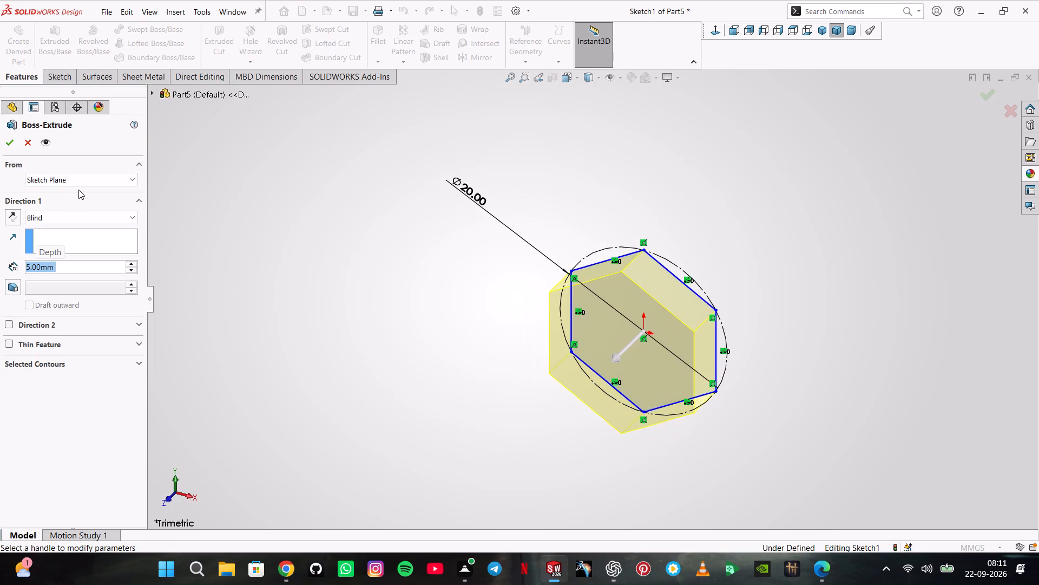
key(Return)
Start a sketch on the front hexagonal face and draw a circle about 8.85 mm in diameter centred on the origin.
click(556, 317)
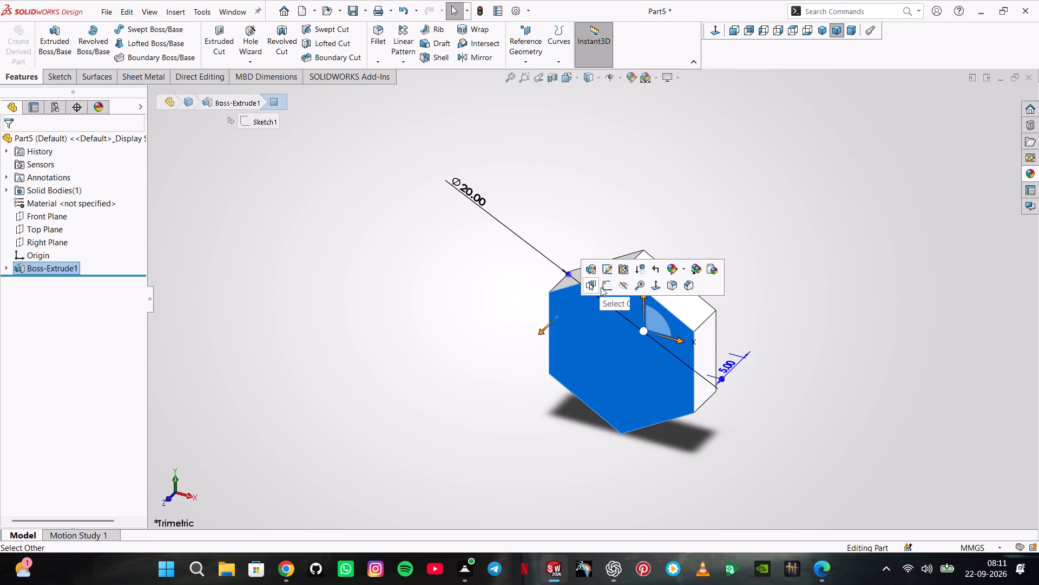
click(601, 287)
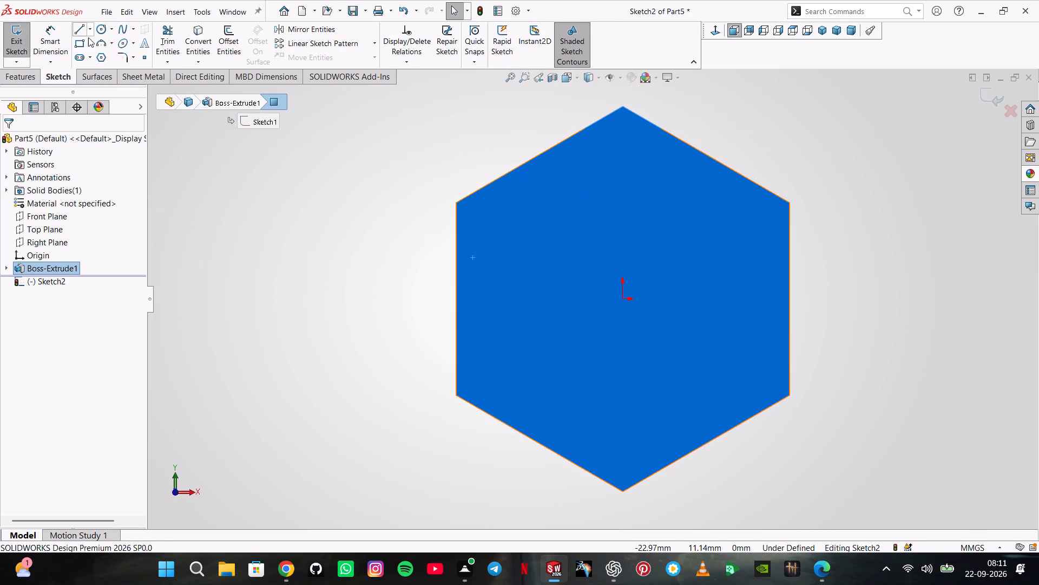
click(96, 31)
click(624, 300)
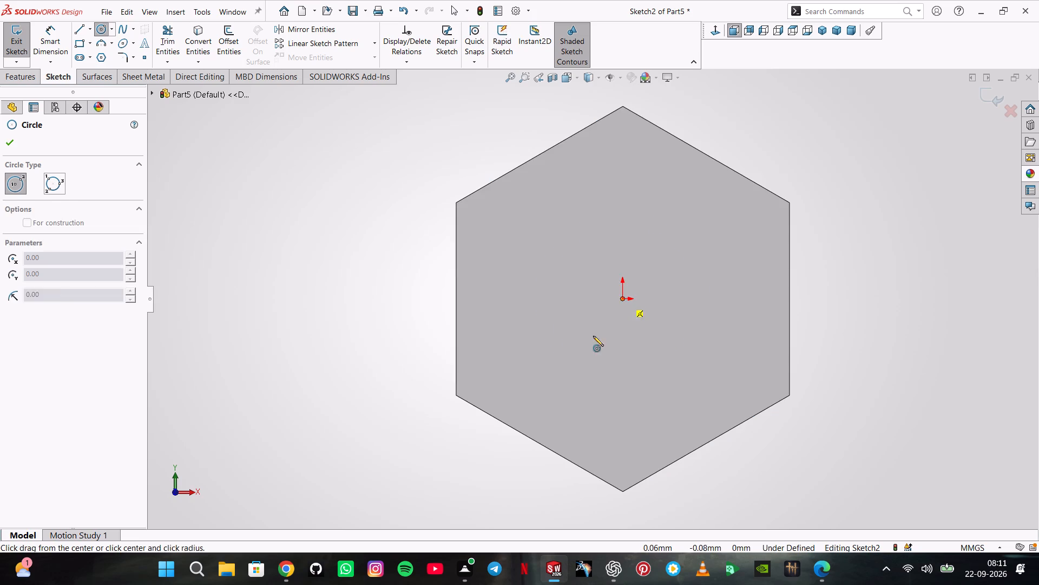
click(570, 366)
Dimension the circle on the hexagonal face to a diameter of 12 mm.
click(39, 40)
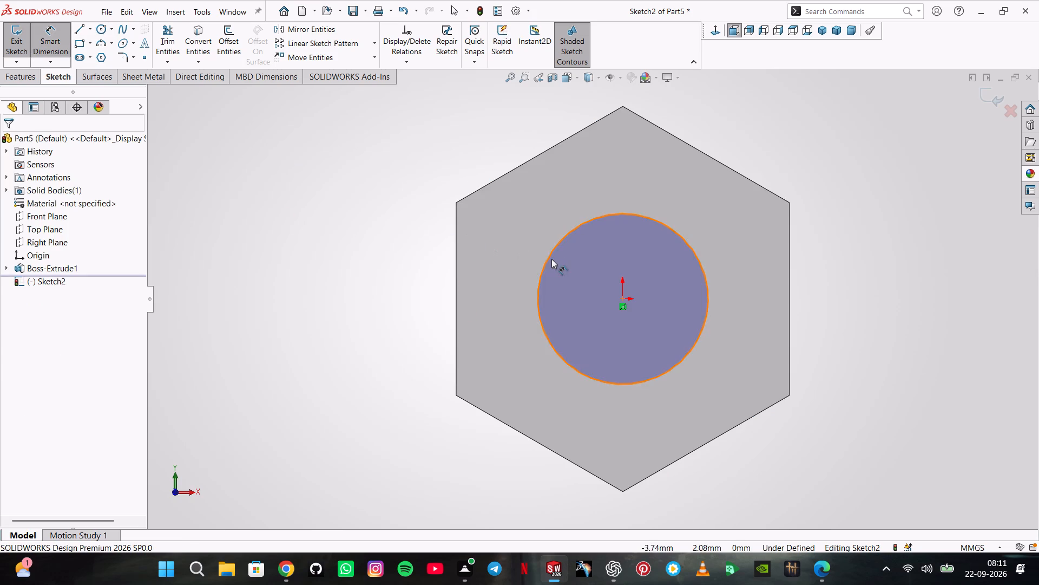
click(551, 259)
click(550, 259)
click(343, 261)
key(1)
key(2)
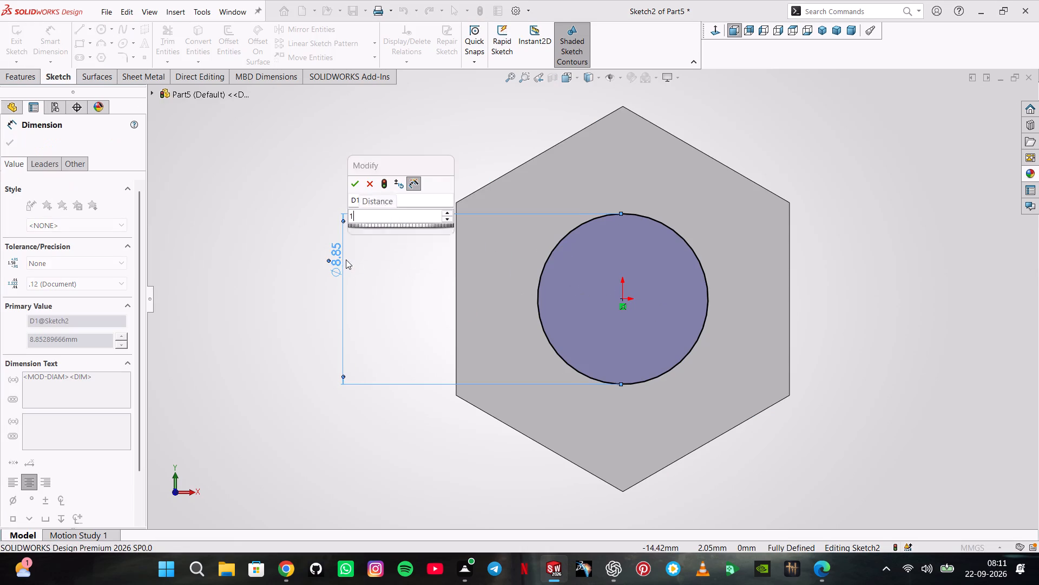
key(Return)
click(12, 147)
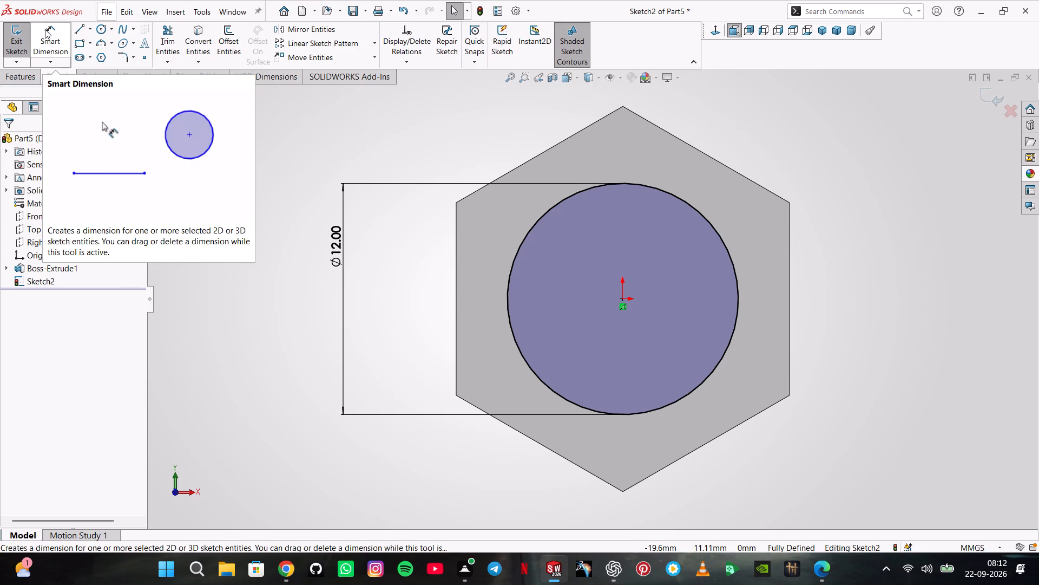
Extrude the 12 mm circle from the hexagonal face with a Blind depth of 11 mm to form the shank.
click(29, 73)
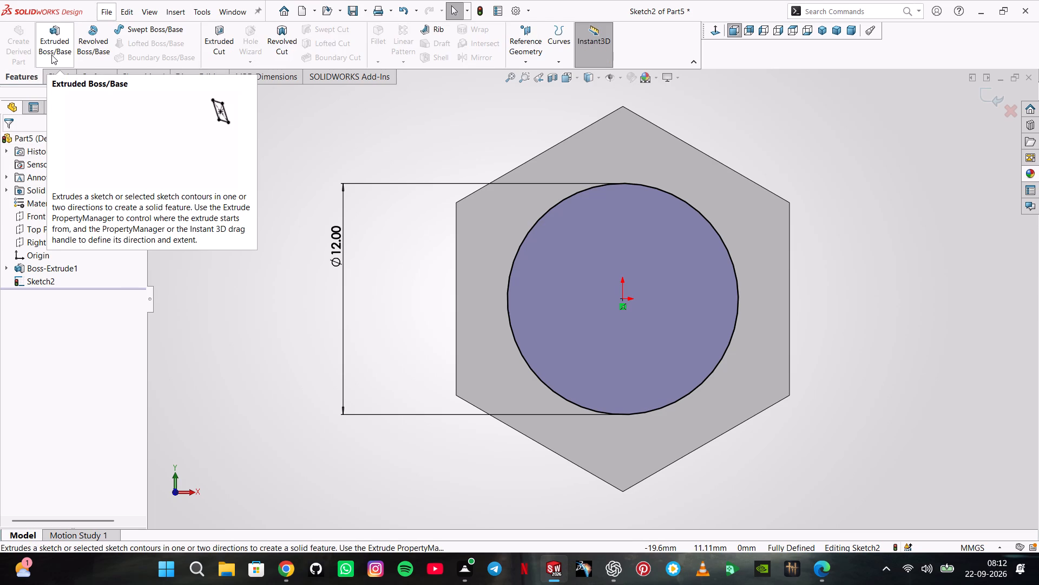
click(51, 55)
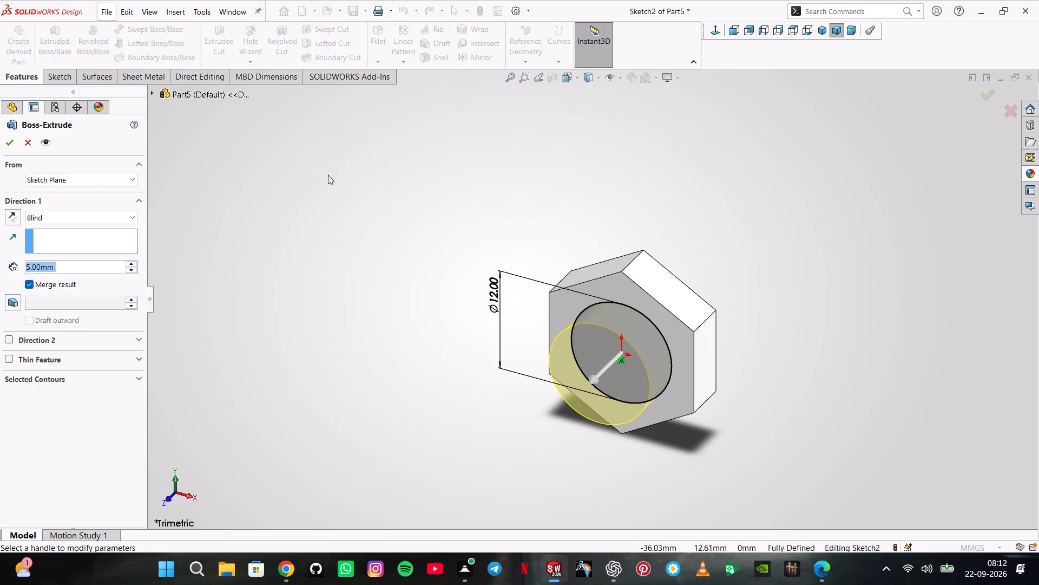
text(11)
key(Return)
key(Return)
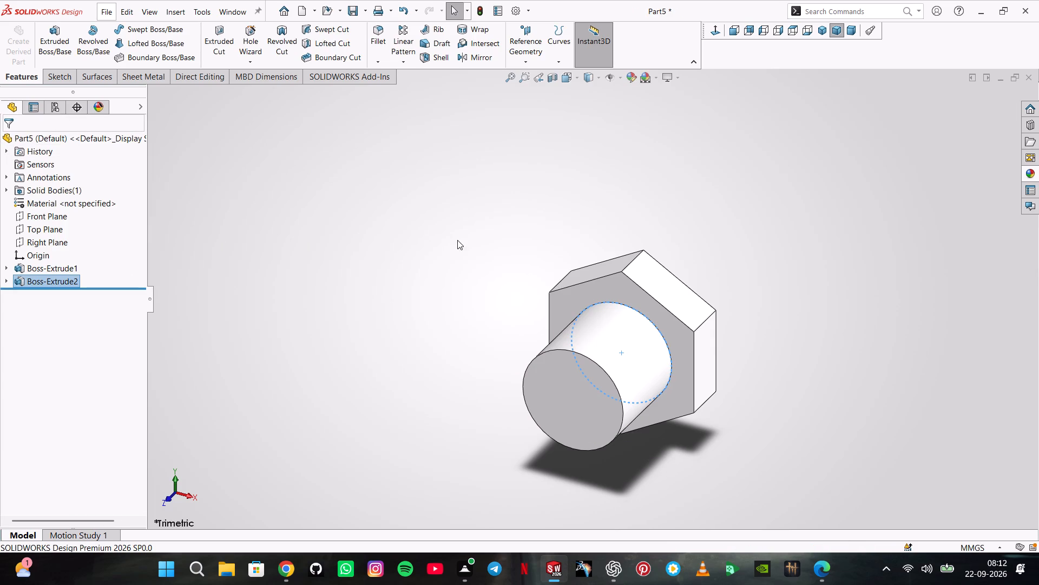
click(457, 240)
Start a sketch on the outer hexagonal face of the head, on the side opposite the shank.
middle_drag(505, 300, 360, 333)
scroll(489, 307, up, 1)
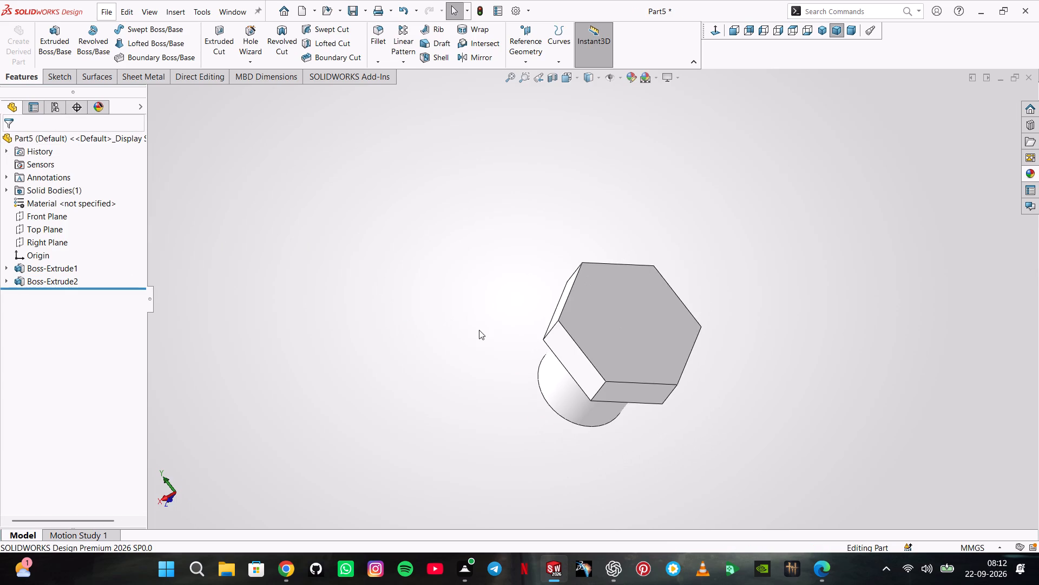
click(624, 317)
click(669, 285)
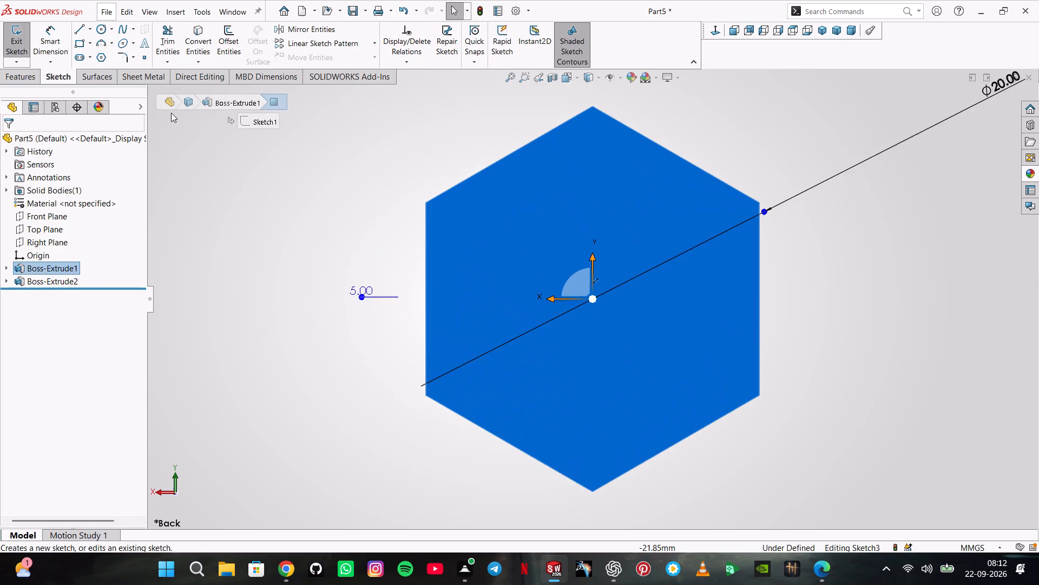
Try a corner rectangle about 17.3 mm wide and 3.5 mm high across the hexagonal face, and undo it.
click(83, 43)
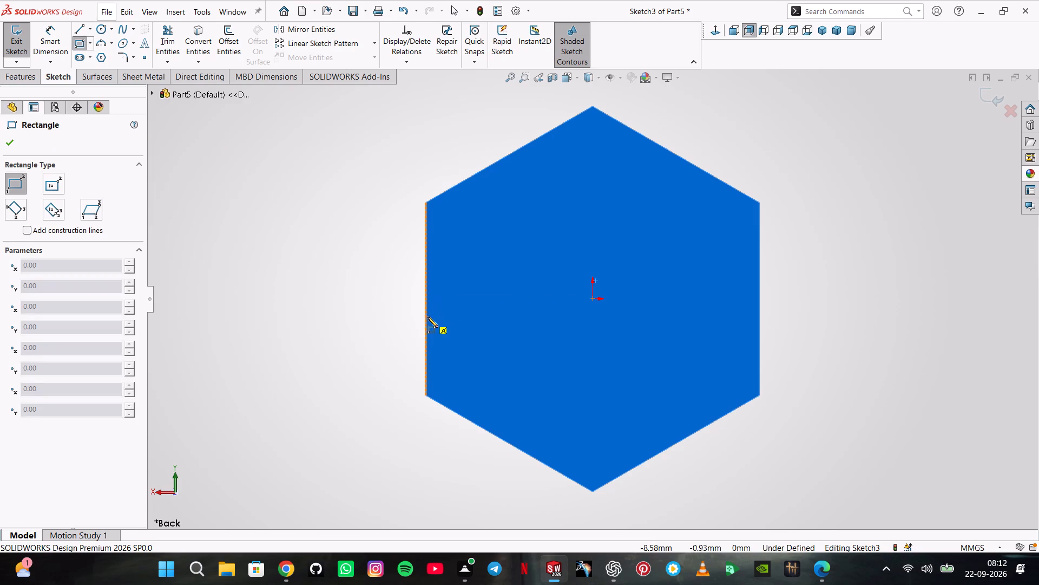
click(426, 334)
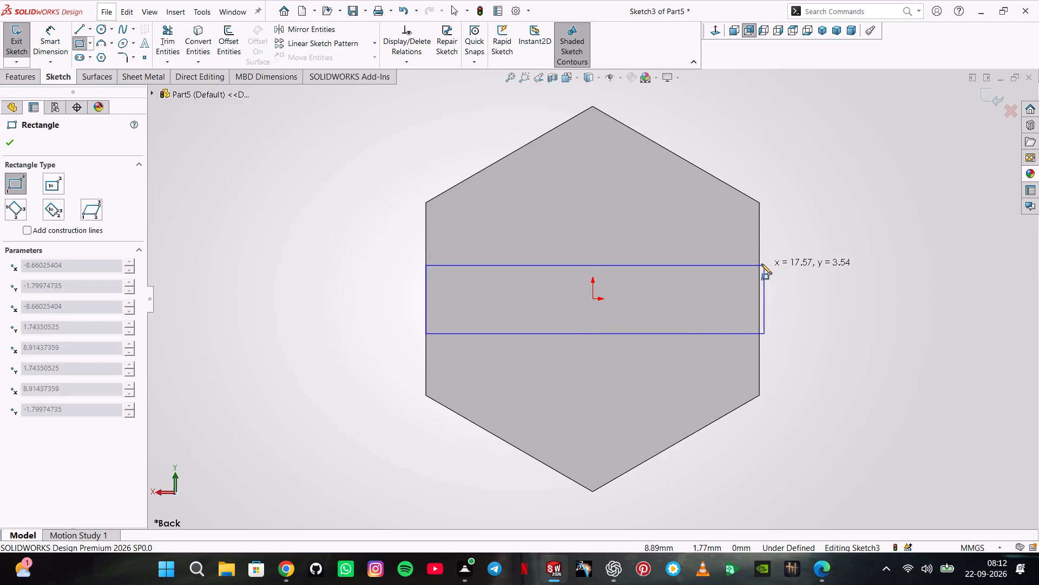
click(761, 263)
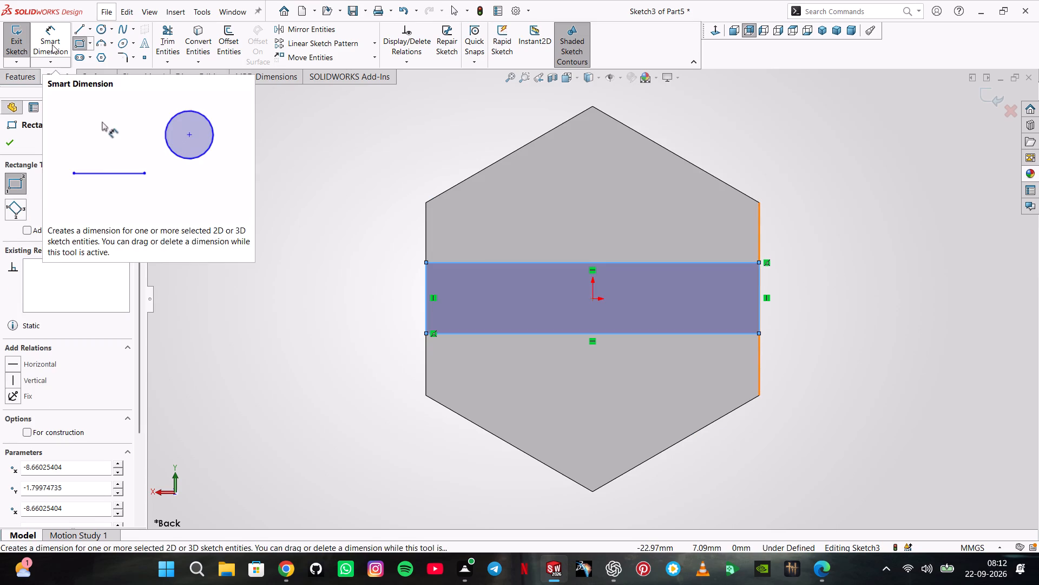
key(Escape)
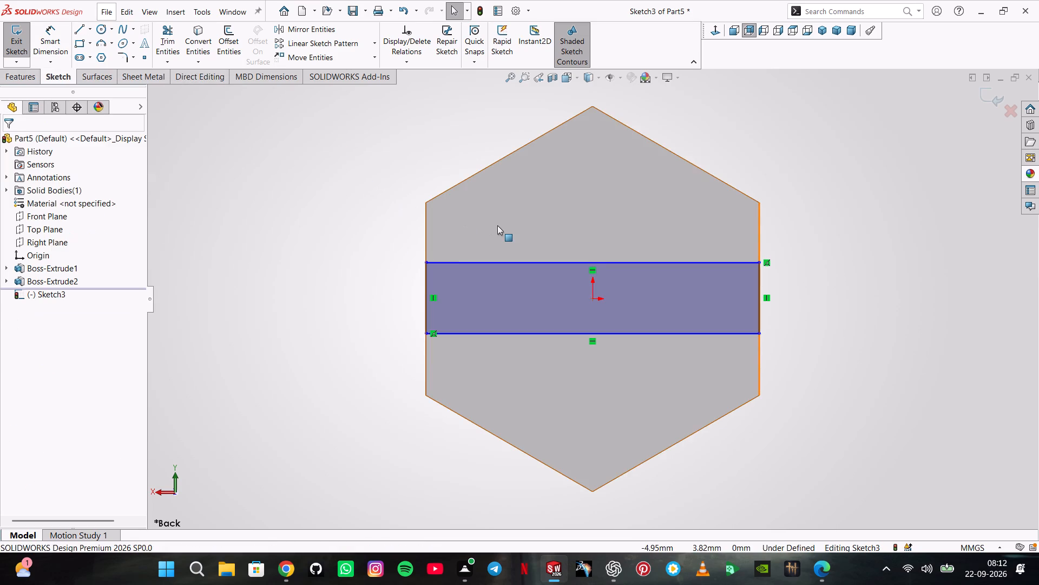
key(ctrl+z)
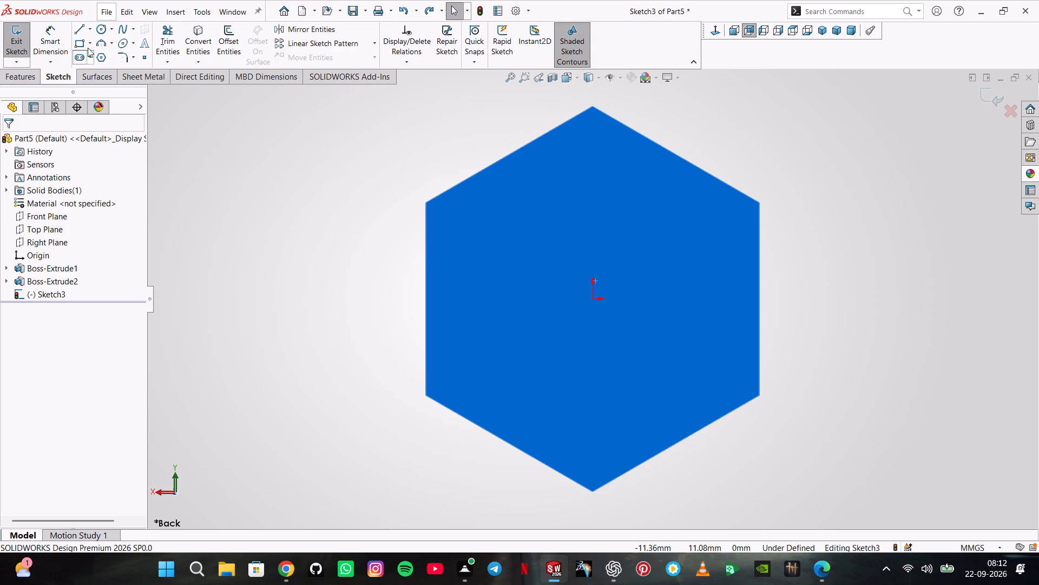
Draw a centre rectangle from the origin out to the hexagon's vertical edge, about 17.32 mm wide and 5.85 mm high.
click(88, 48)
click(93, 73)
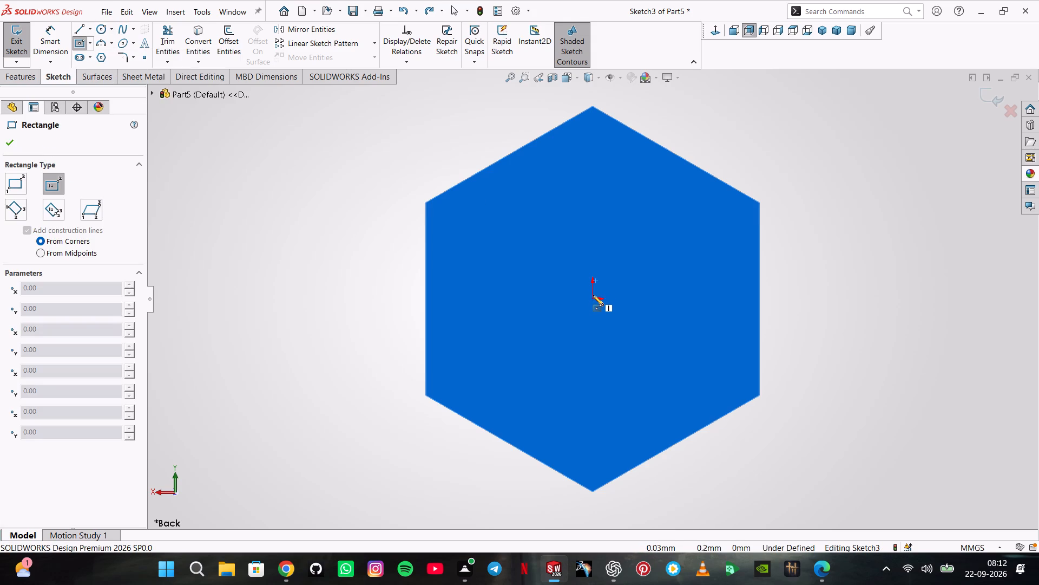
click(593, 297)
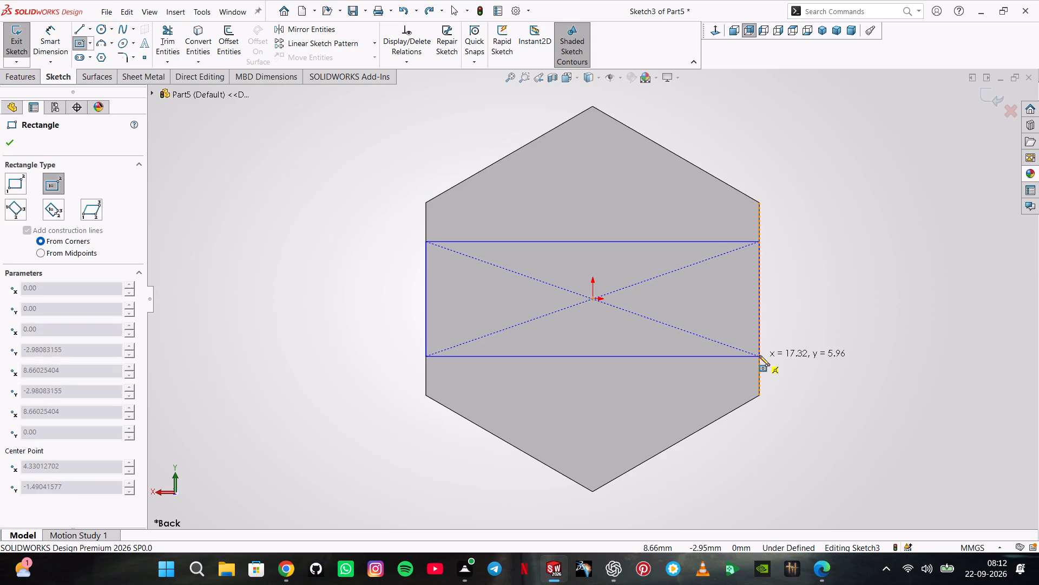
click(759, 355)
Dimension the rectangle's vertical side to 5 mm.
click(48, 26)
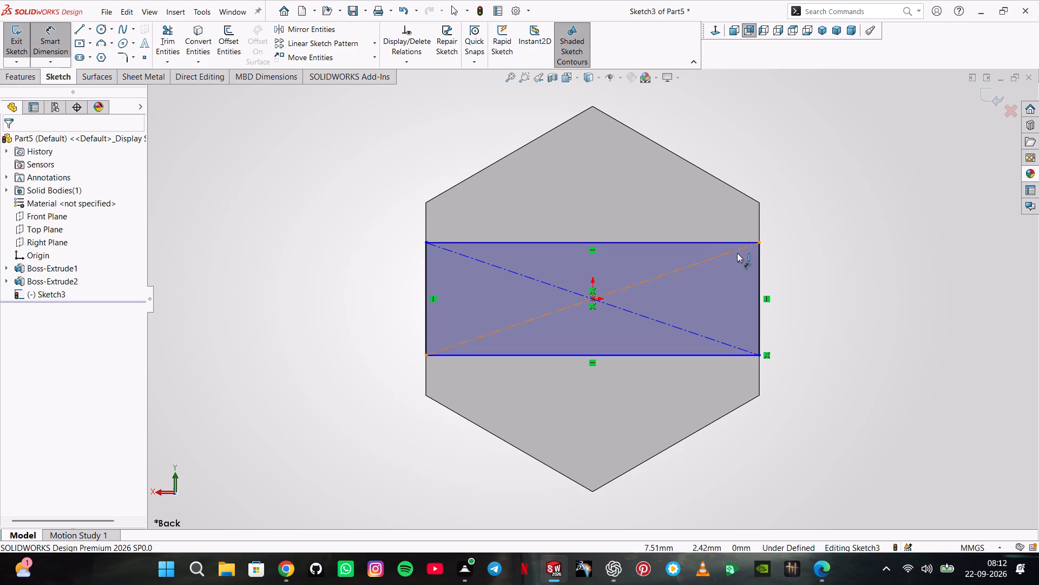
click(766, 263)
click(856, 263)
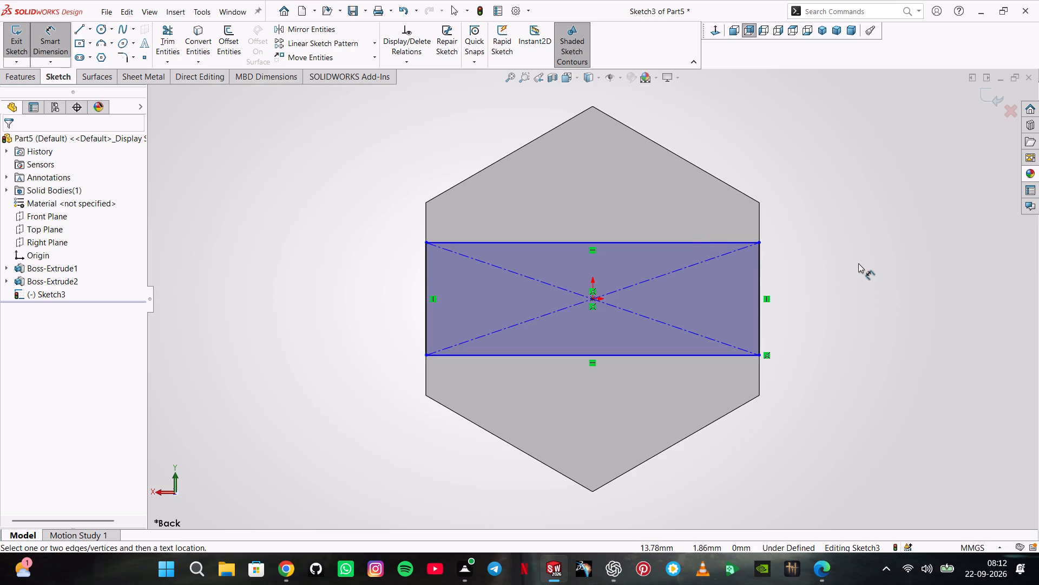
key(5)
key(Return)
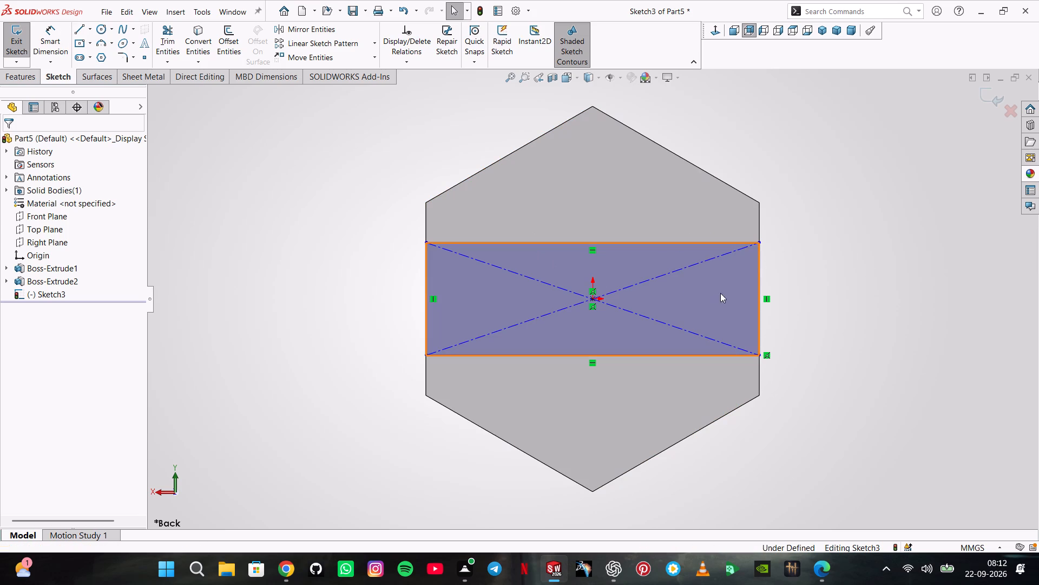
click(760, 284)
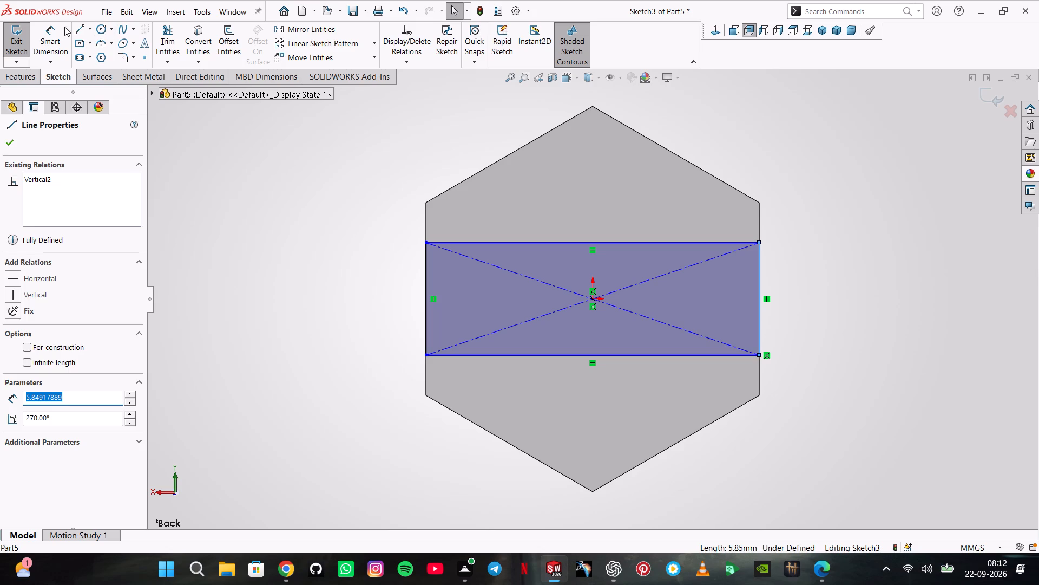
click(61, 29)
click(755, 276)
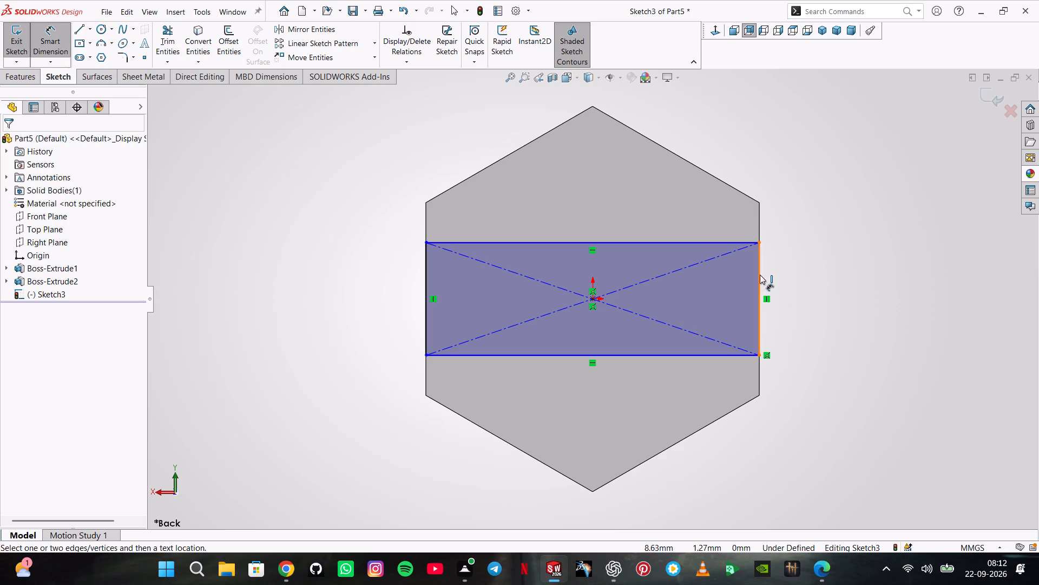
click(760, 275)
click(820, 277)
key(5)
key(Return)
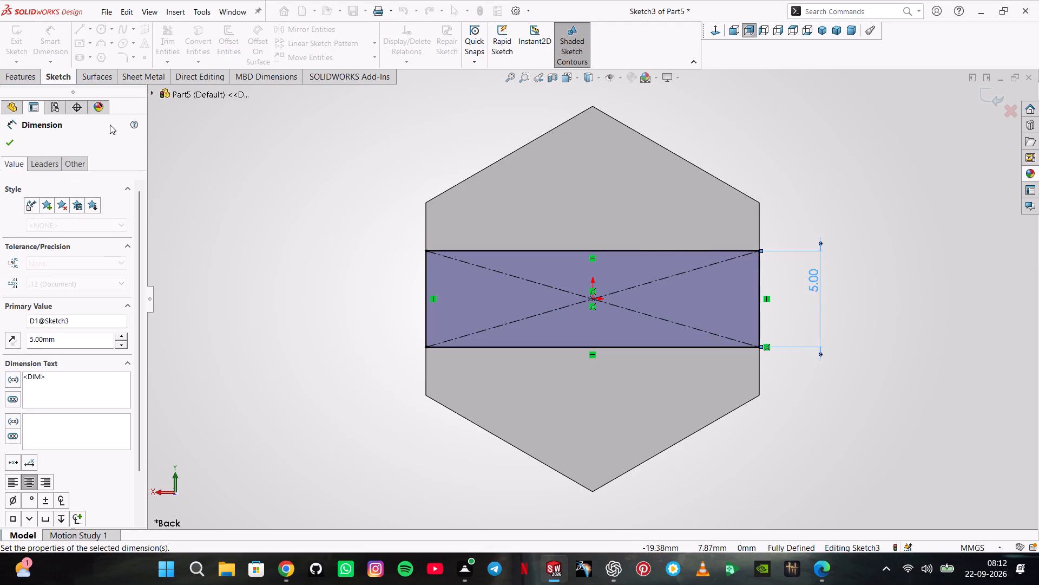
Cut the rectangle into the hexagonal head with a Blind depth of 2 mm to form a slot.
click(18, 80)
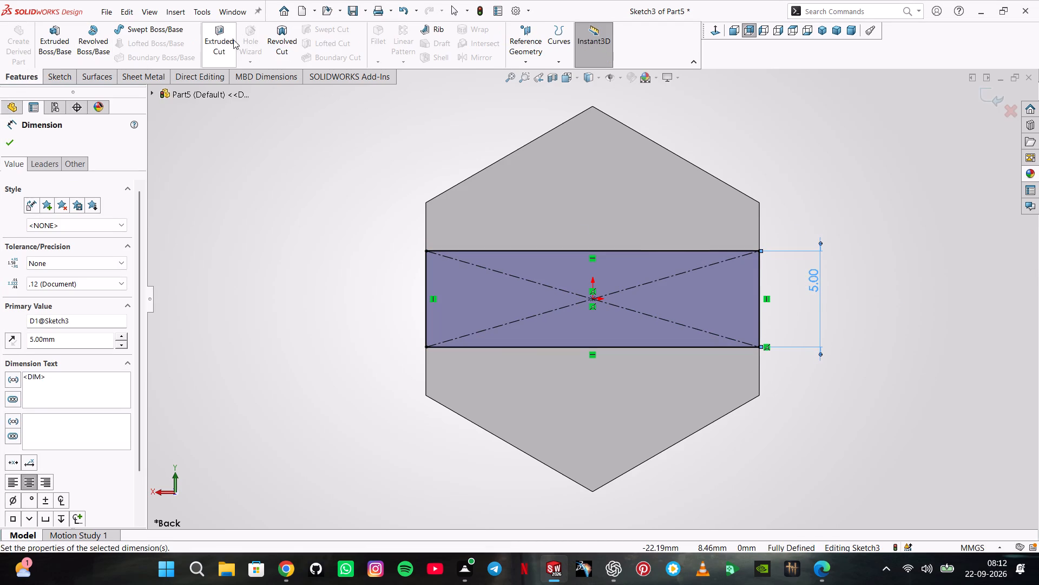
click(228, 41)
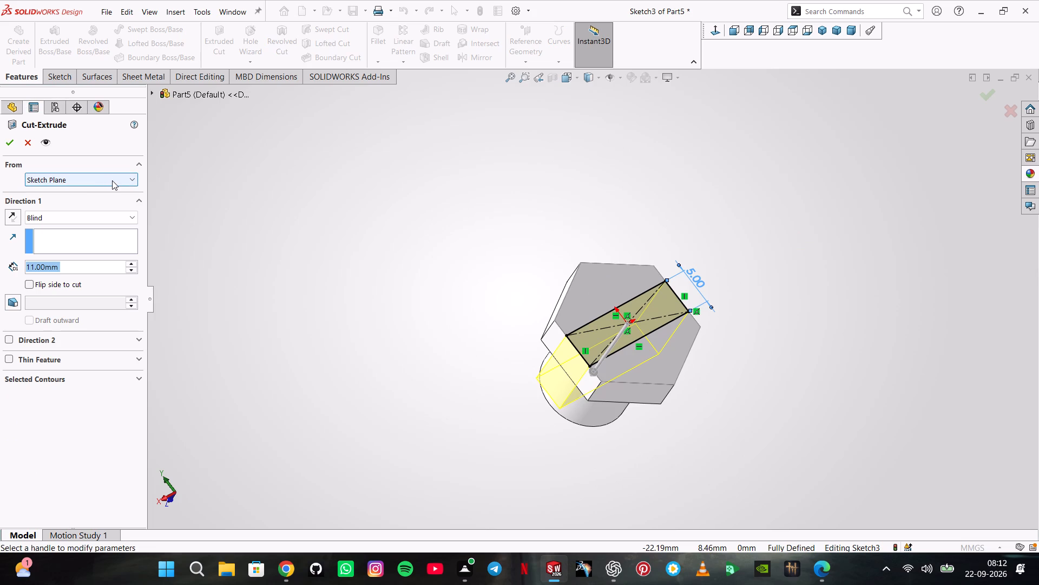
key(2)
key(Return)
key(Return)
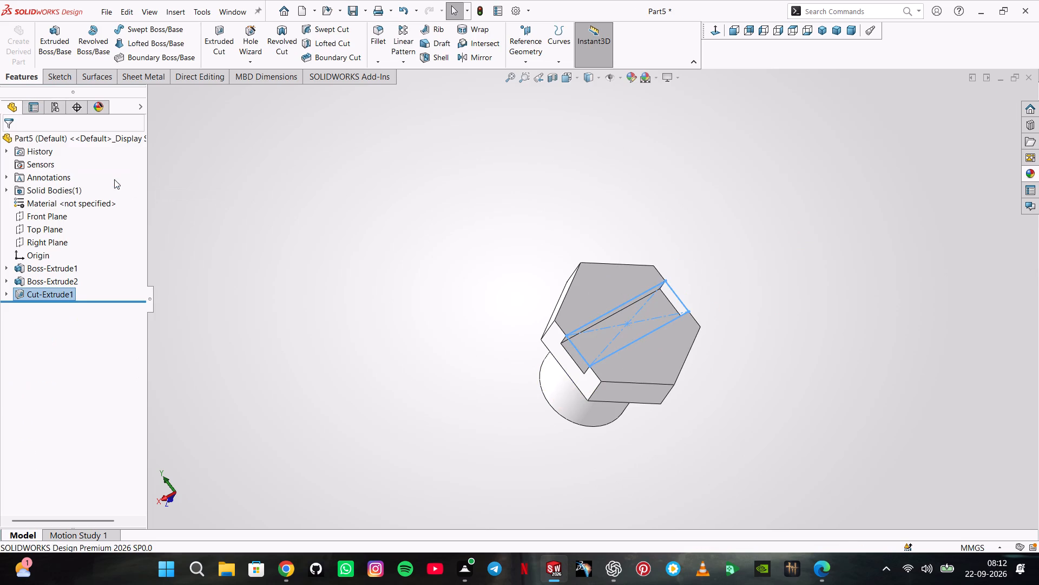
click(311, 201)
Start a sketch on the slot's floor and draw a circle about 2.48 mm in diameter centred on the origin.
click(633, 317)
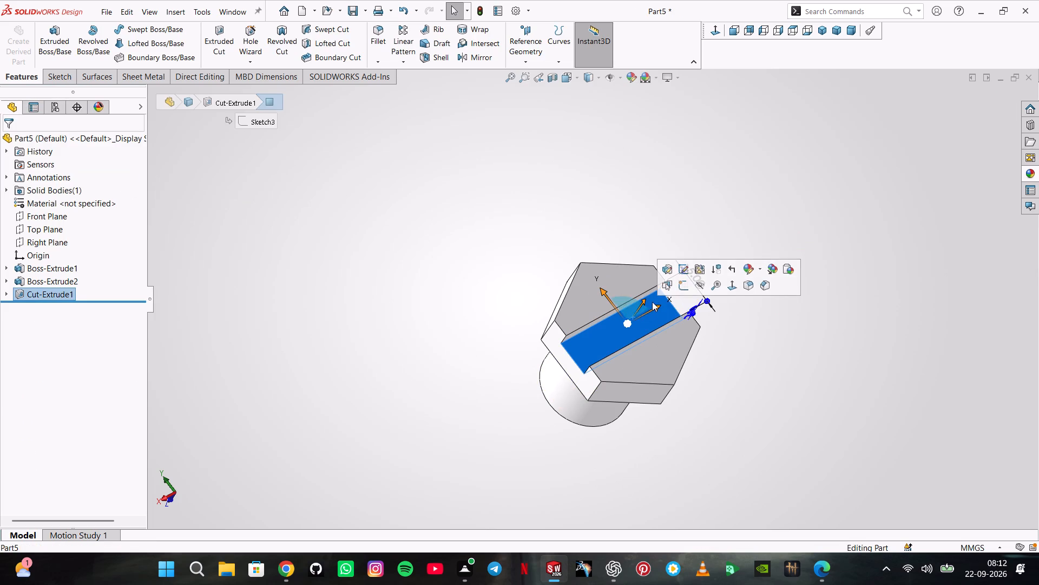
click(685, 283)
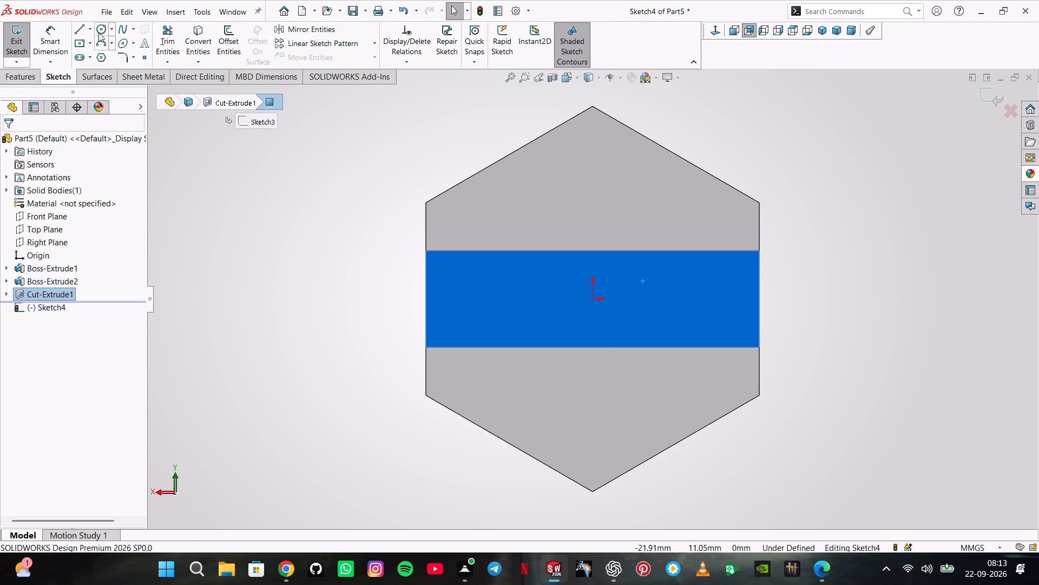
click(98, 32)
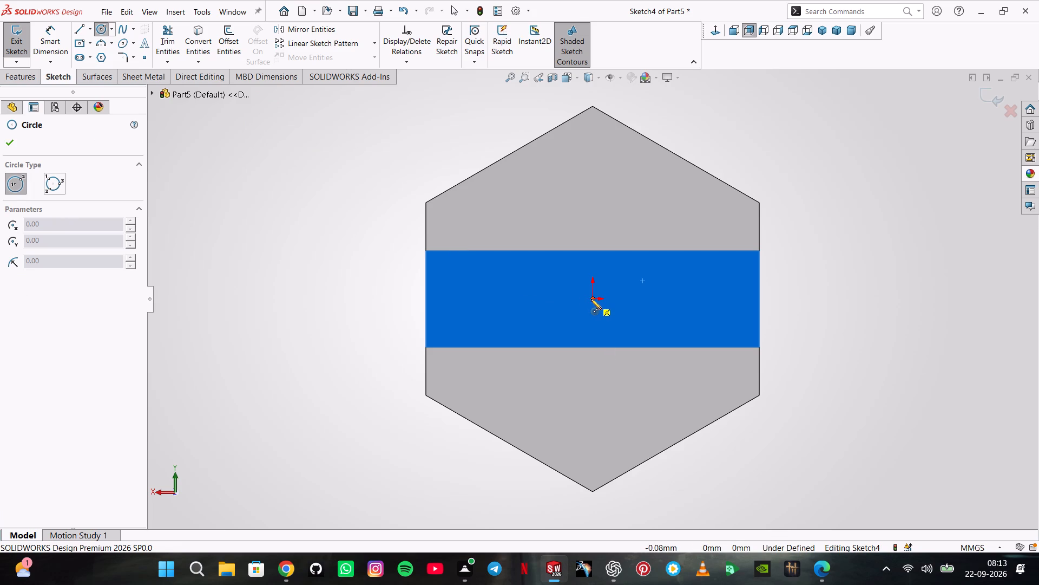
click(591, 299)
click(573, 312)
Dimension the circle on the slot's floor to a diameter of 5 mm.
click(40, 34)
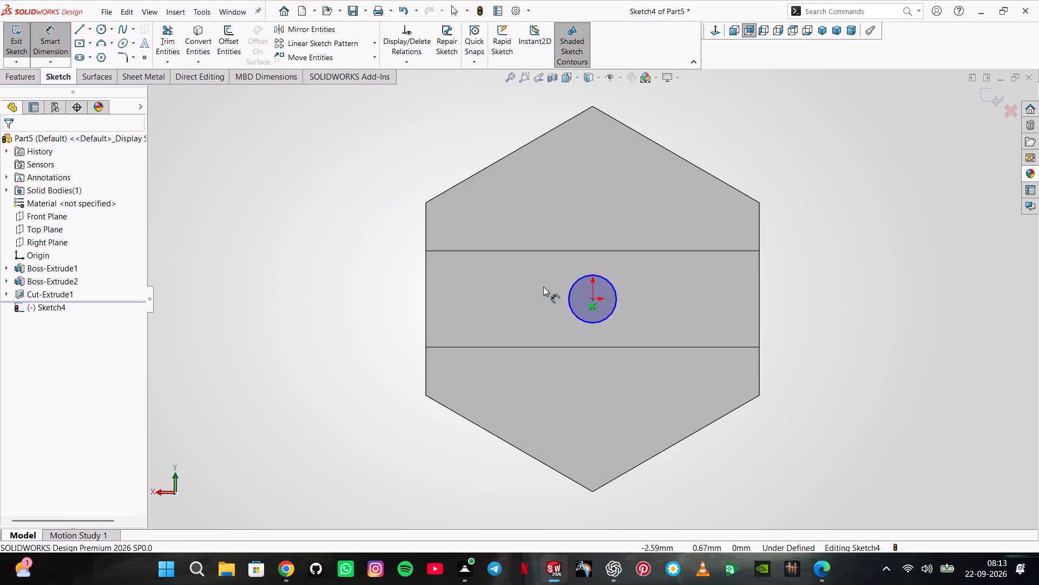
click(613, 309)
click(791, 283)
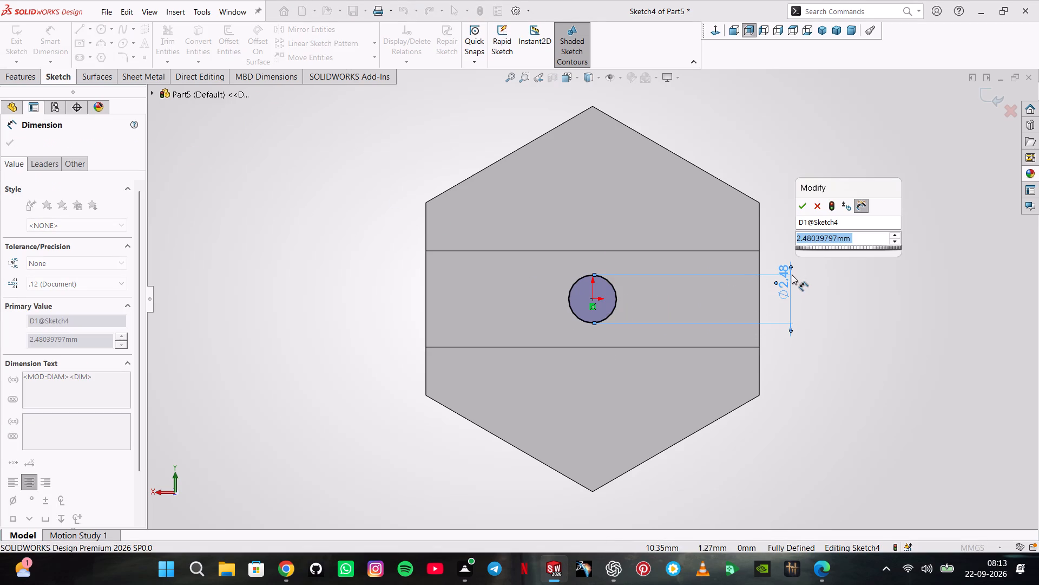
key(5)
key(Return)
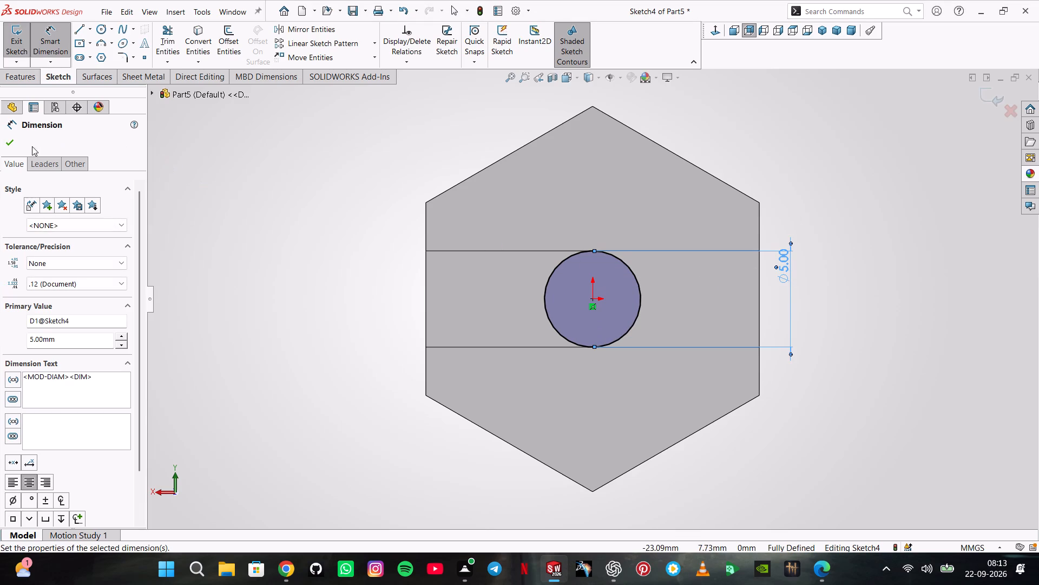
click(8, 143)
Cut the 5 mm circle Through All to make a hole along the head and shank.
click(25, 77)
click(212, 41)
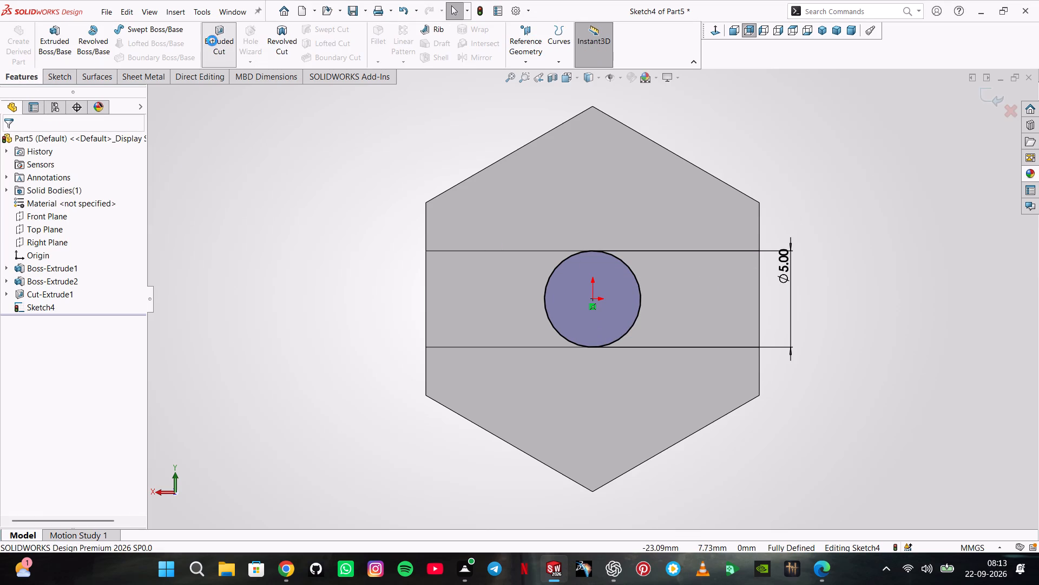
click(60, 217)
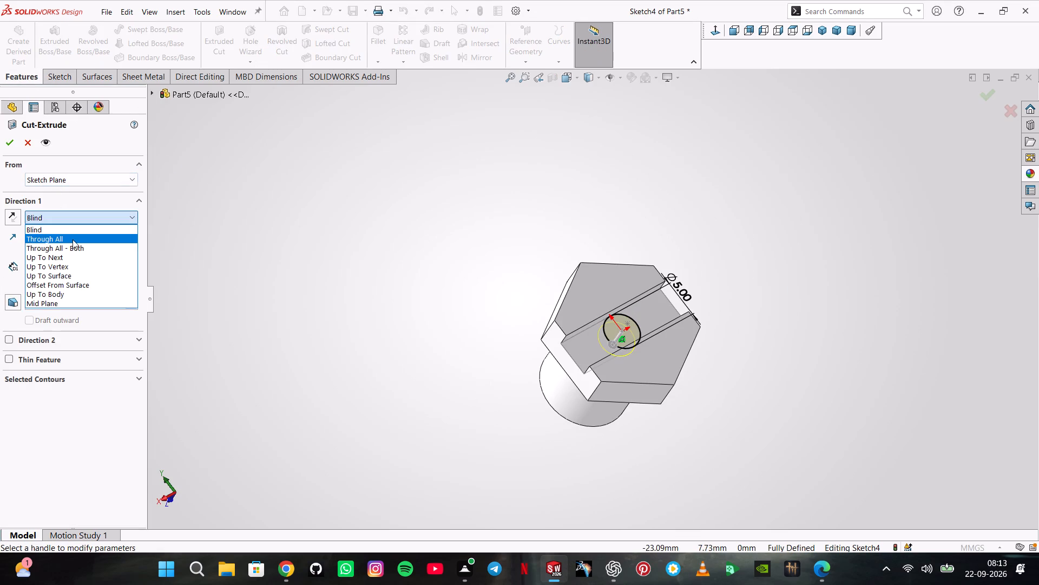
click(72, 239)
click(8, 136)
click(227, 213)
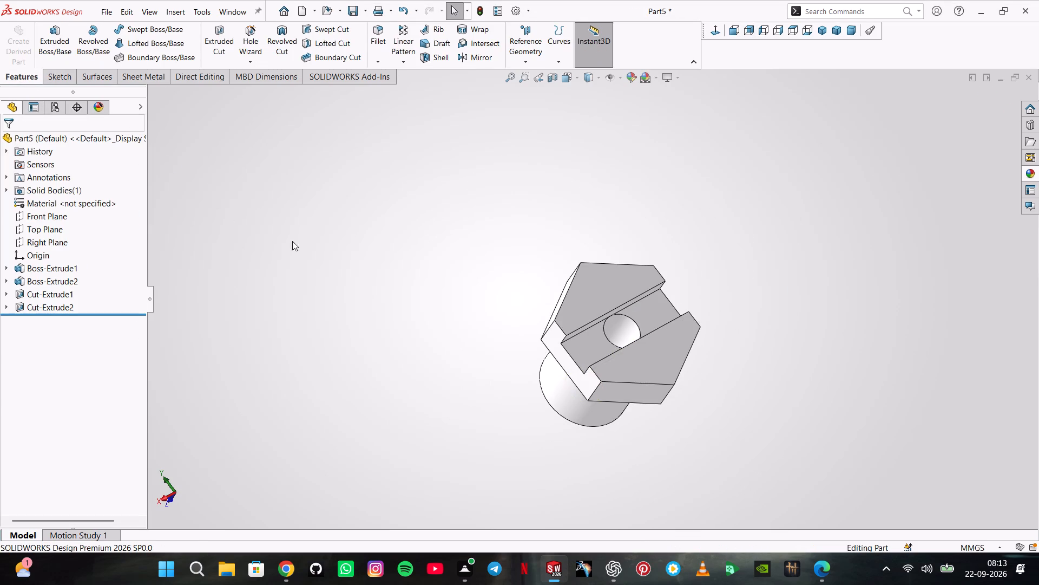
Apply the polished zinc metal appearance to the whole part.
middle_drag(297, 241, 386, 269)
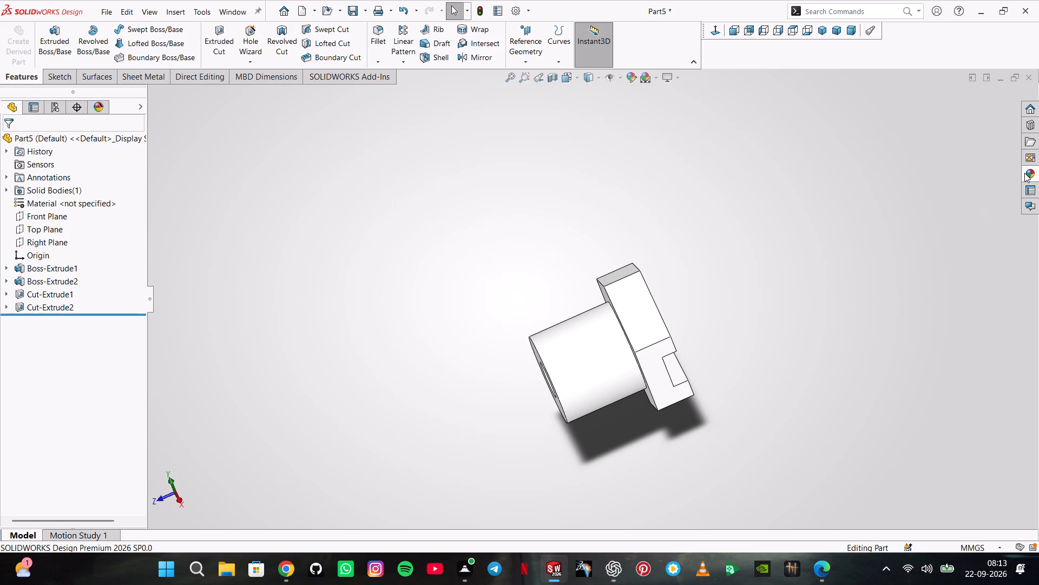
click(1027, 172)
click(942, 166)
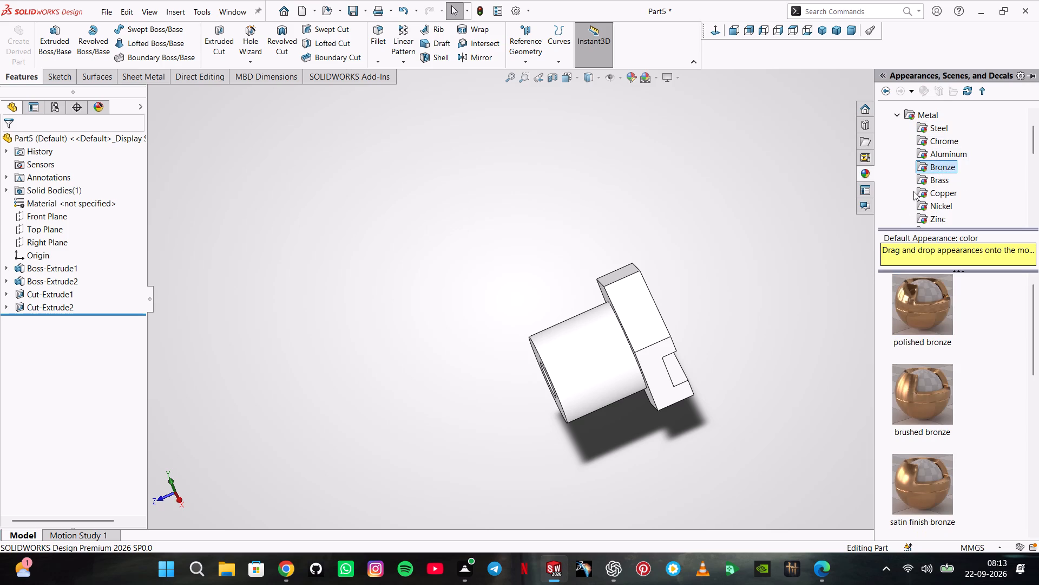
click(943, 145)
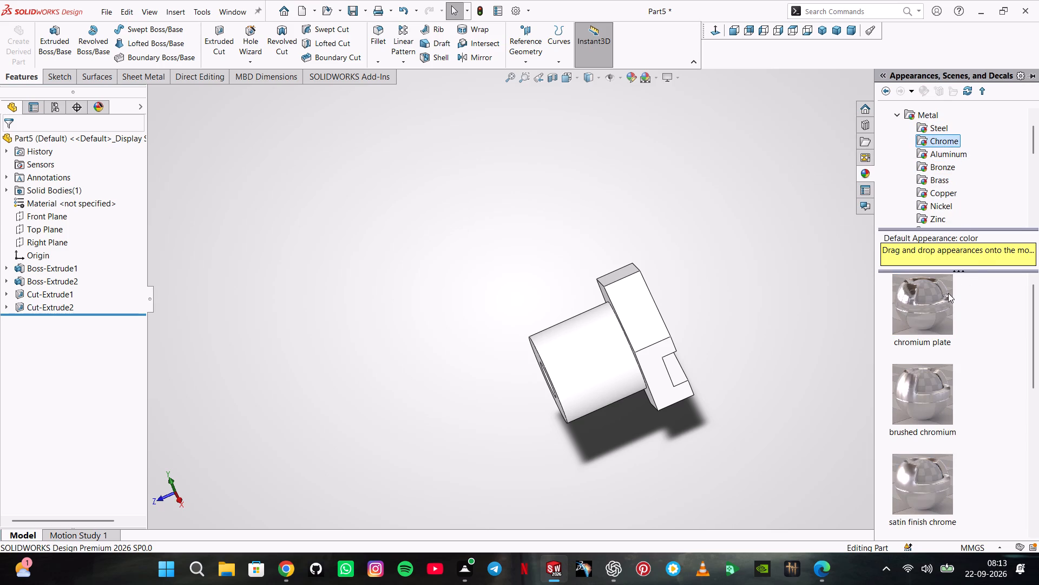
click(937, 214)
double_click(933, 334)
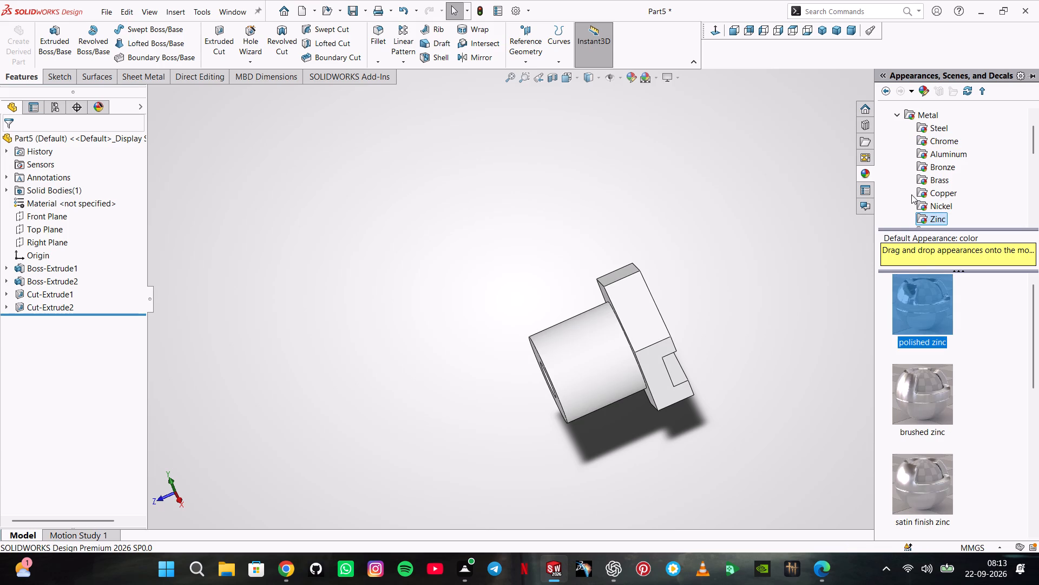
Apply the Warehouse scene to the slotted hexagonal-headed part.
click(656, 79)
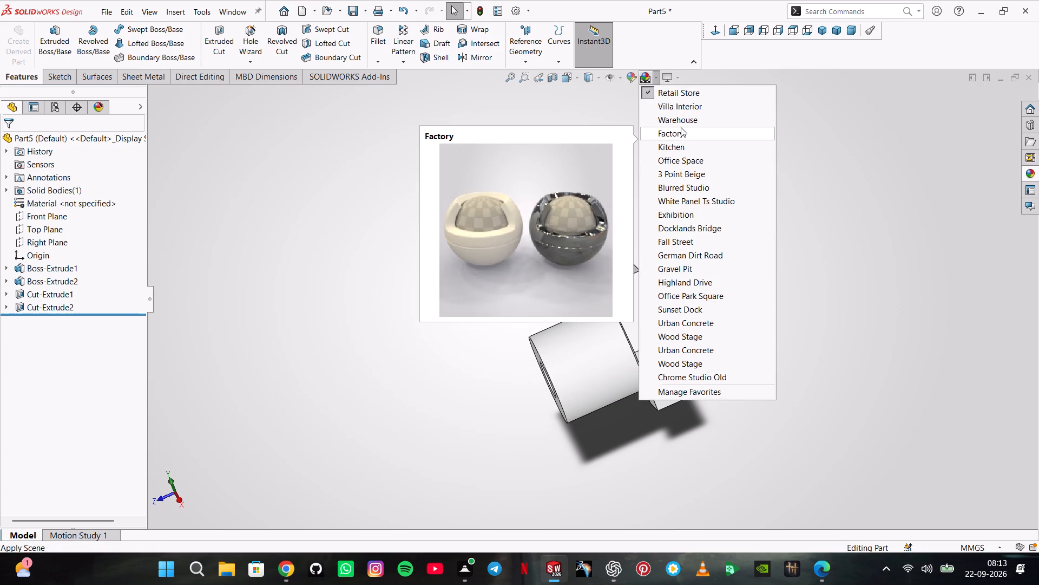
click(681, 123)
click(680, 172)
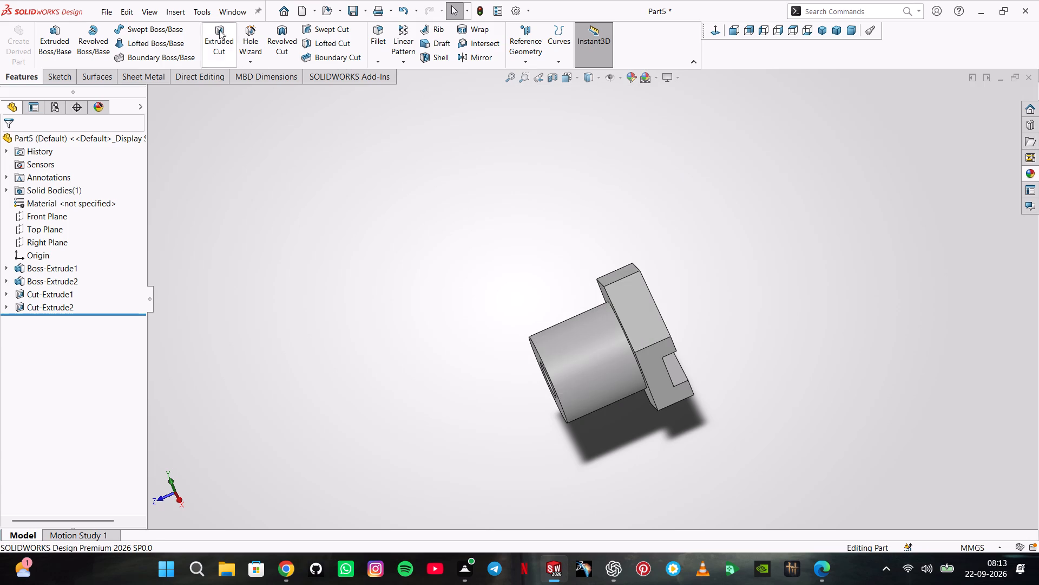
Save the slotted hexagonal-headed part as Part2 in the ASSMEBLY folder.
click(100, 8)
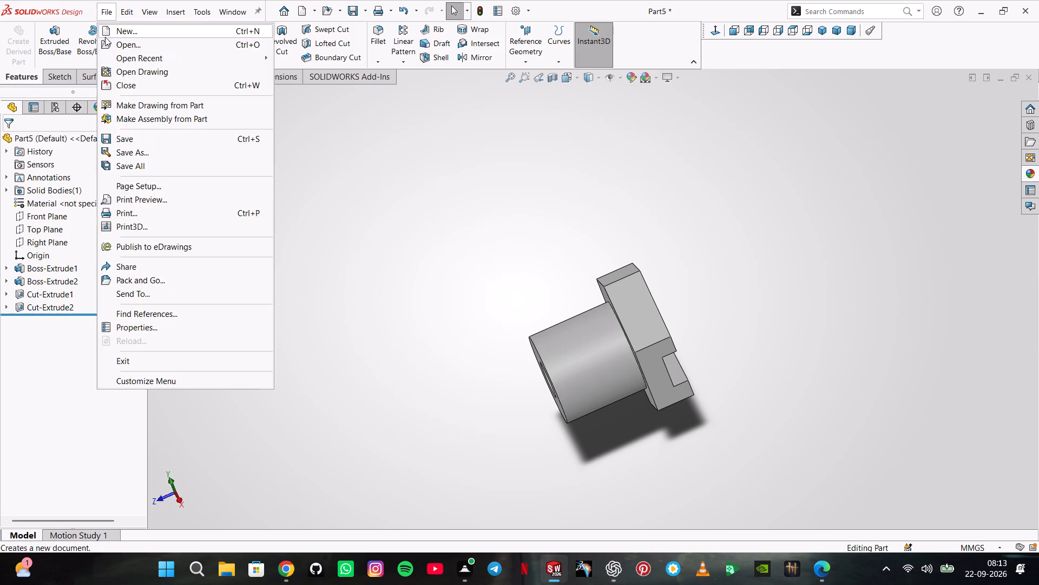
click(126, 139)
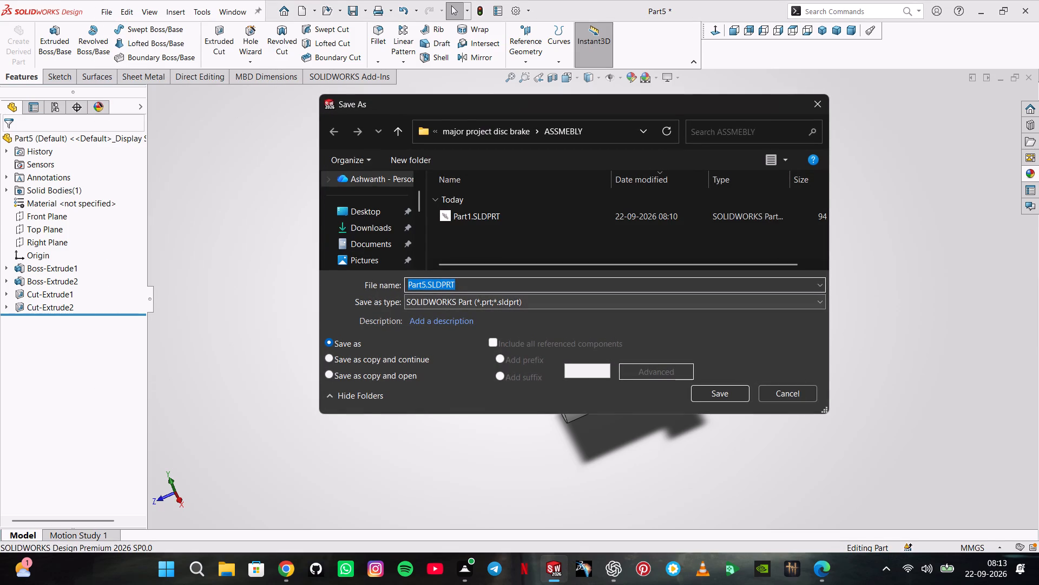
click(425, 279)
key(BackSpace)
key(2)
key(Return)
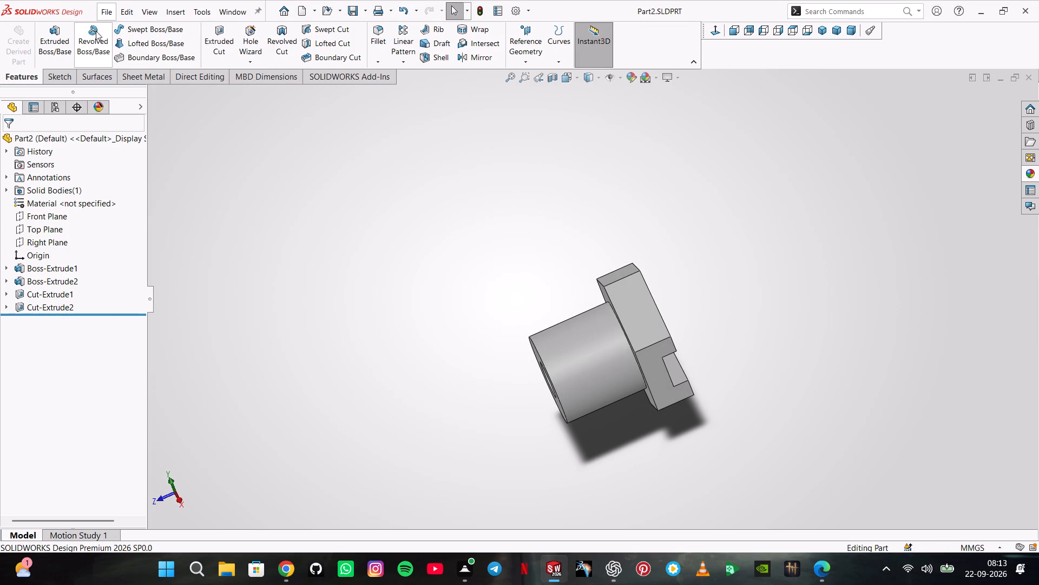
Create a new part document and set its units to MMGS.
click(97, 14)
click(121, 31)
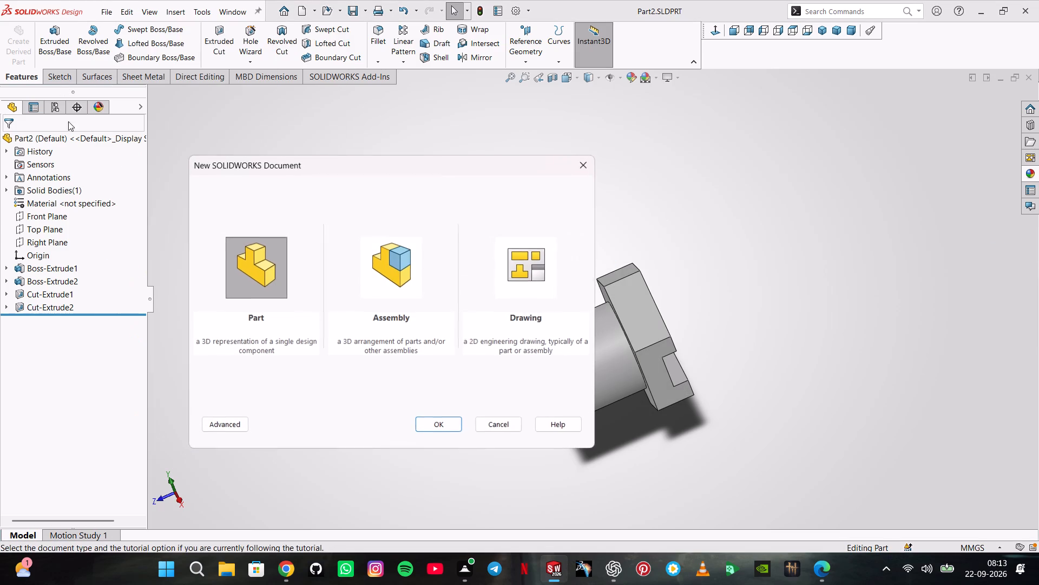
click(436, 418)
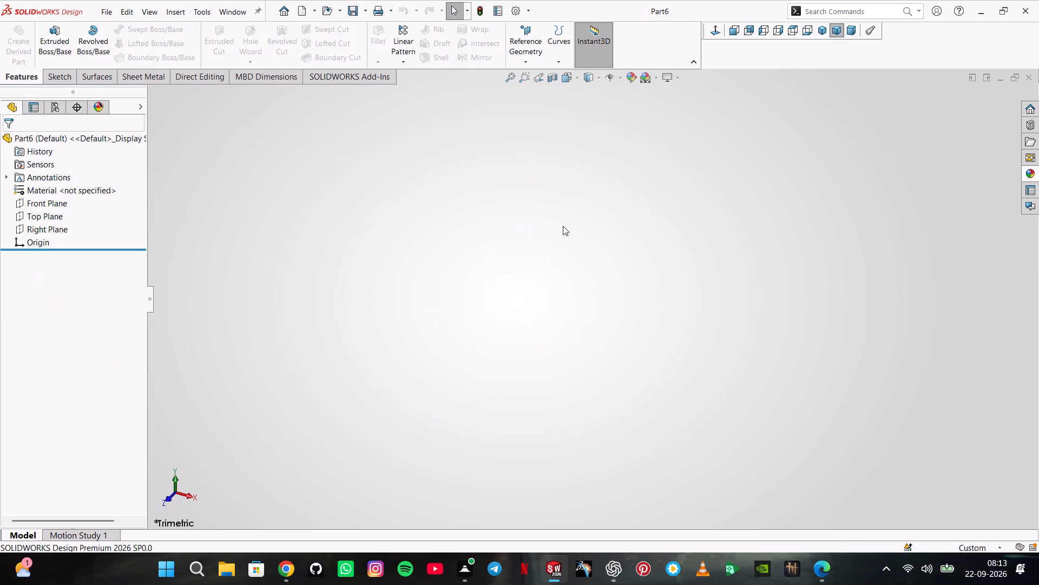
click(980, 544)
click(963, 489)
key(Escape)
Sketch a hexagon centred on the origin on the Front Plane, with a circumscribed circle about 114.75 mm in diameter.
click(65, 198)
click(76, 180)
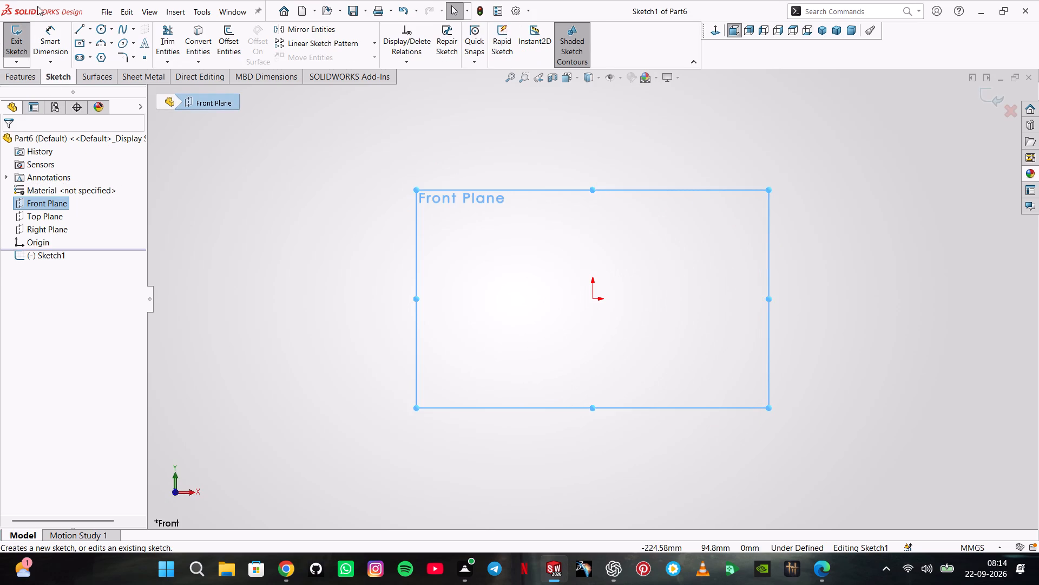
click(100, 57)
click(594, 302)
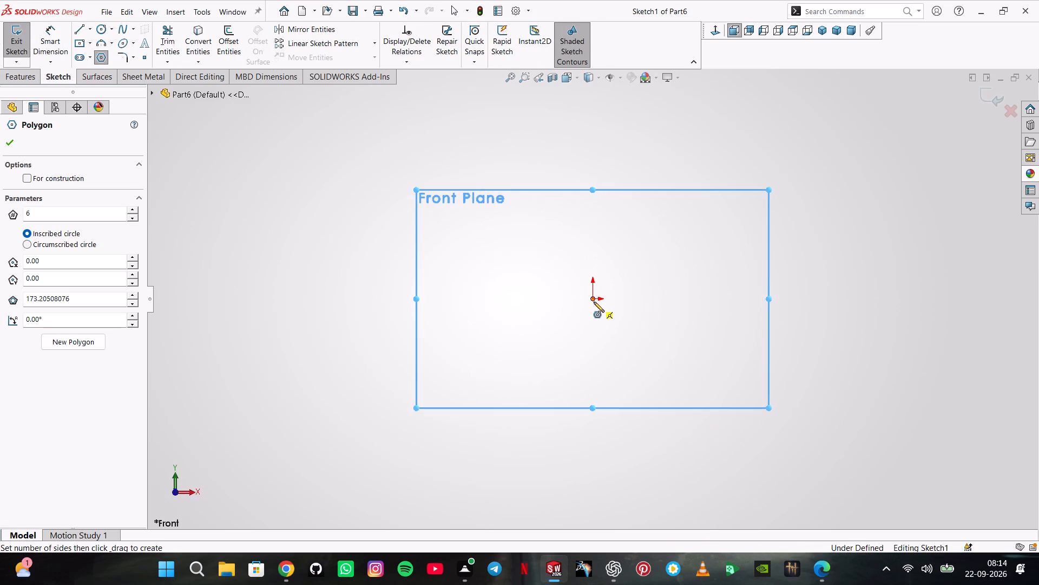
click(706, 301)
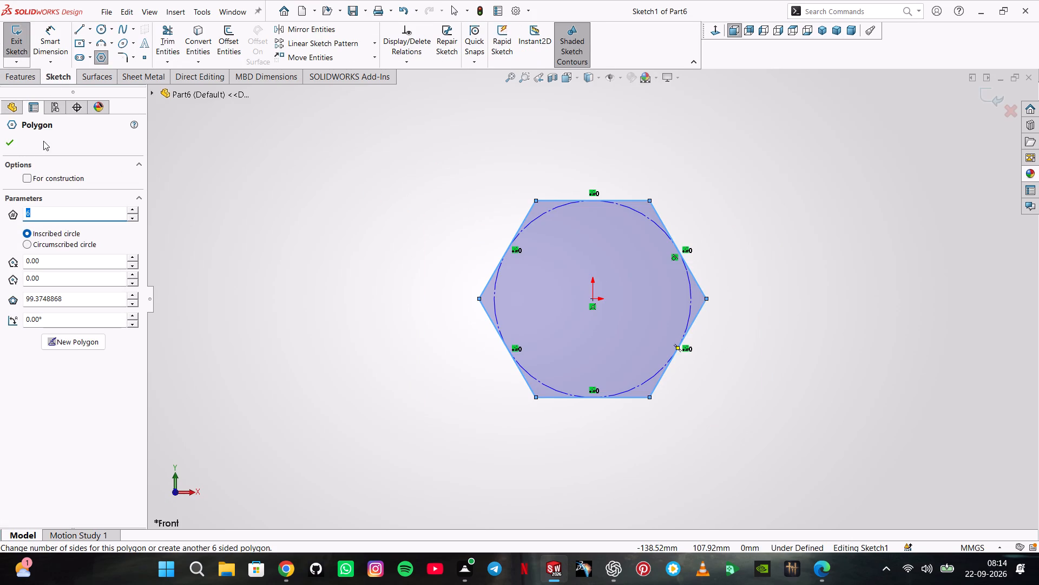
click(64, 244)
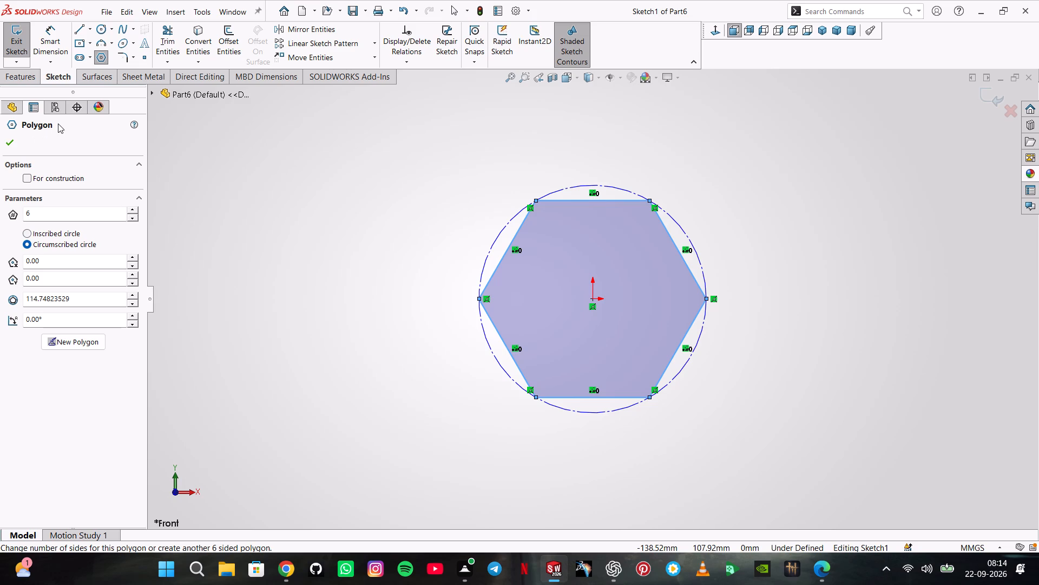
Dimension one side of the hexagon to 9 mm.
click(58, 42)
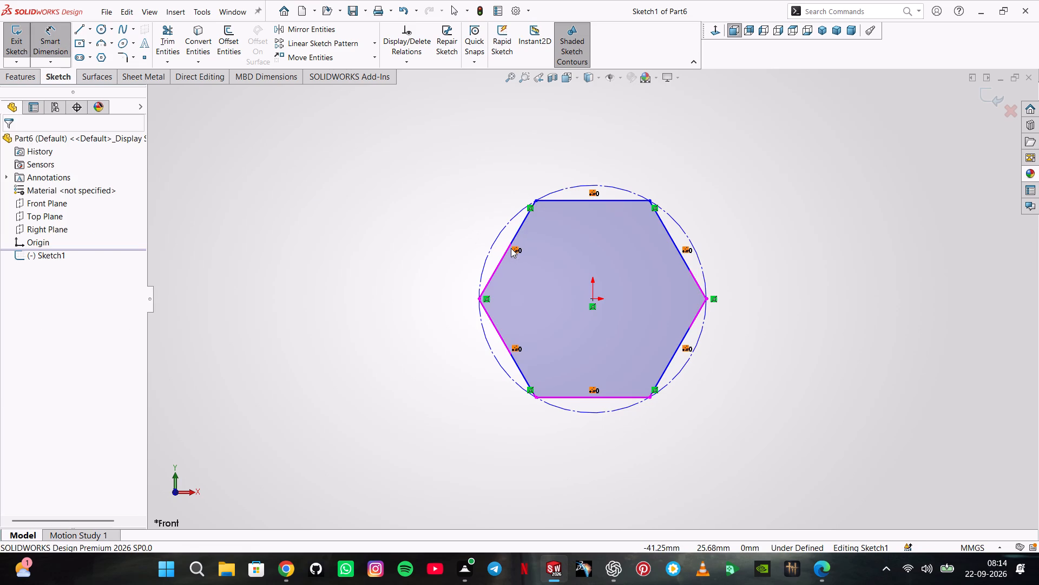
click(511, 248)
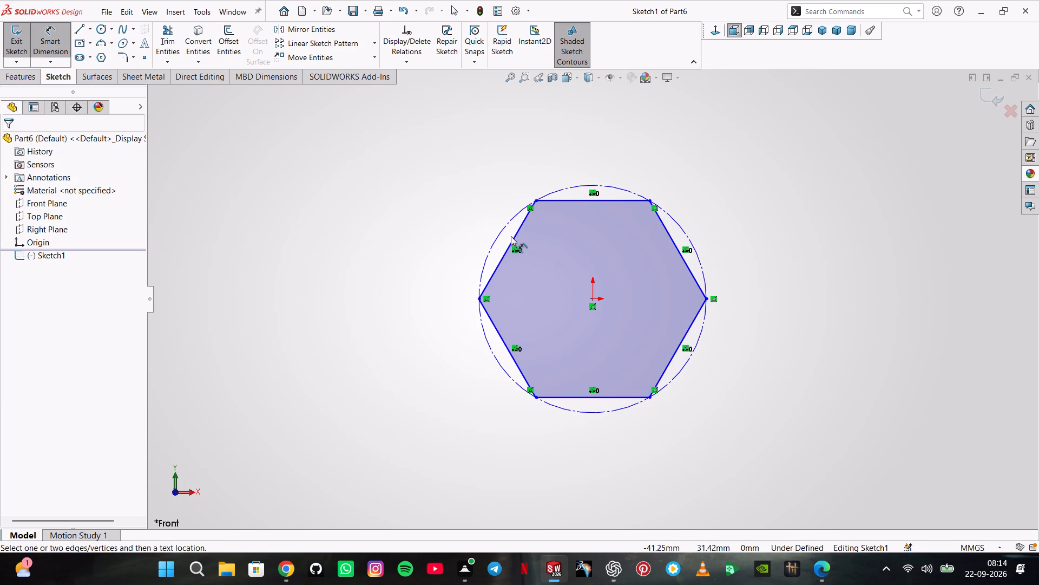
click(511, 236)
click(514, 238)
click(439, 191)
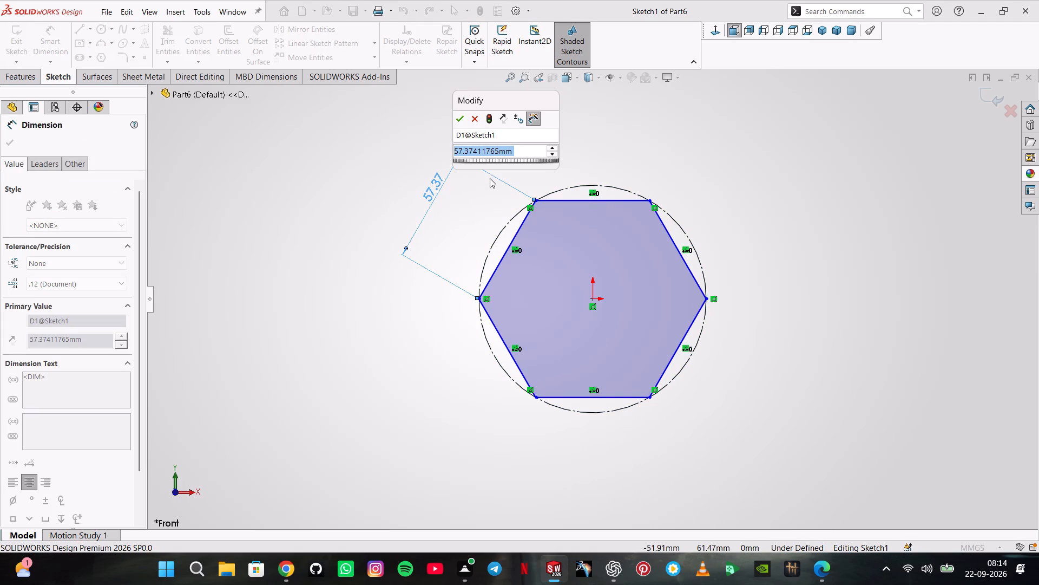
key(9)
key(Return)
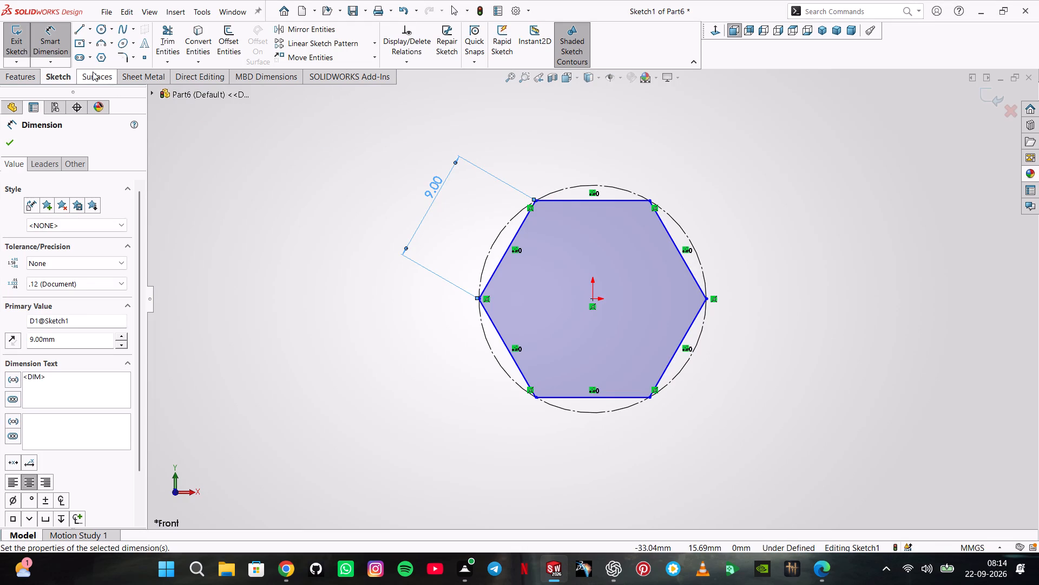
Extrude the hexagon 22 mm as a blind boss.
click(31, 74)
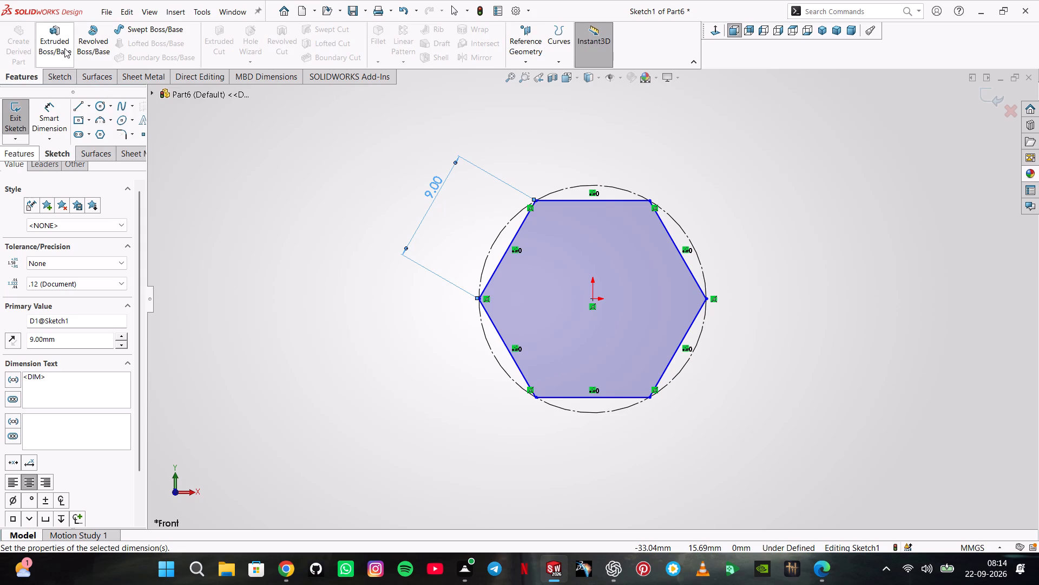
click(64, 48)
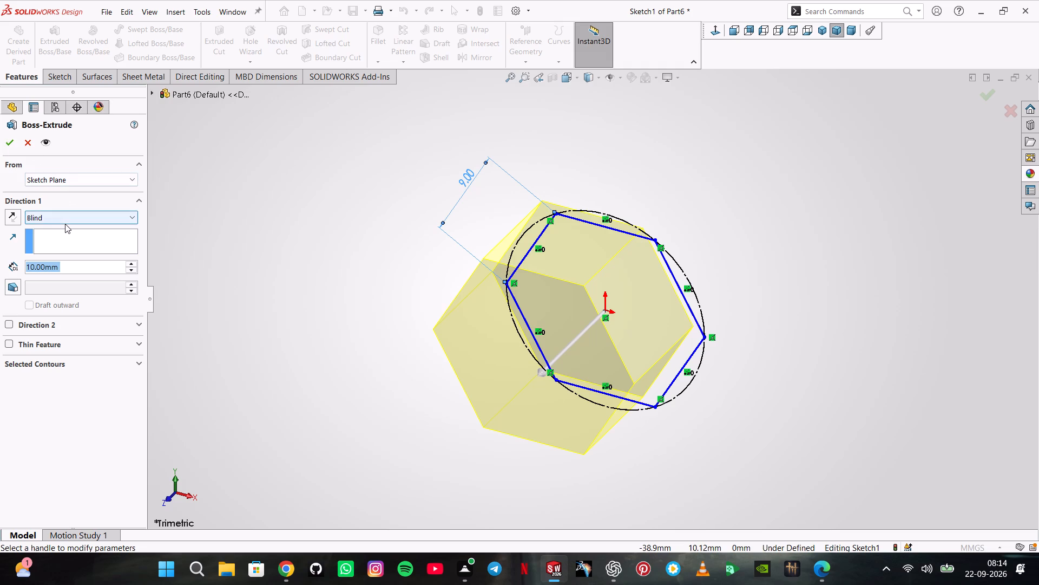
text(22)
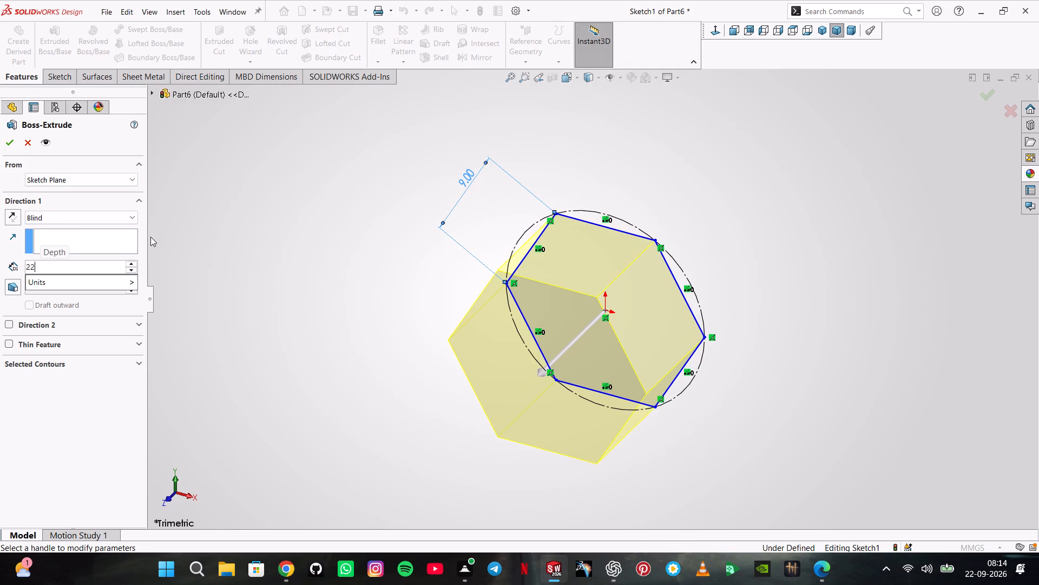
key(Return)
key(Return)
click(301, 257)
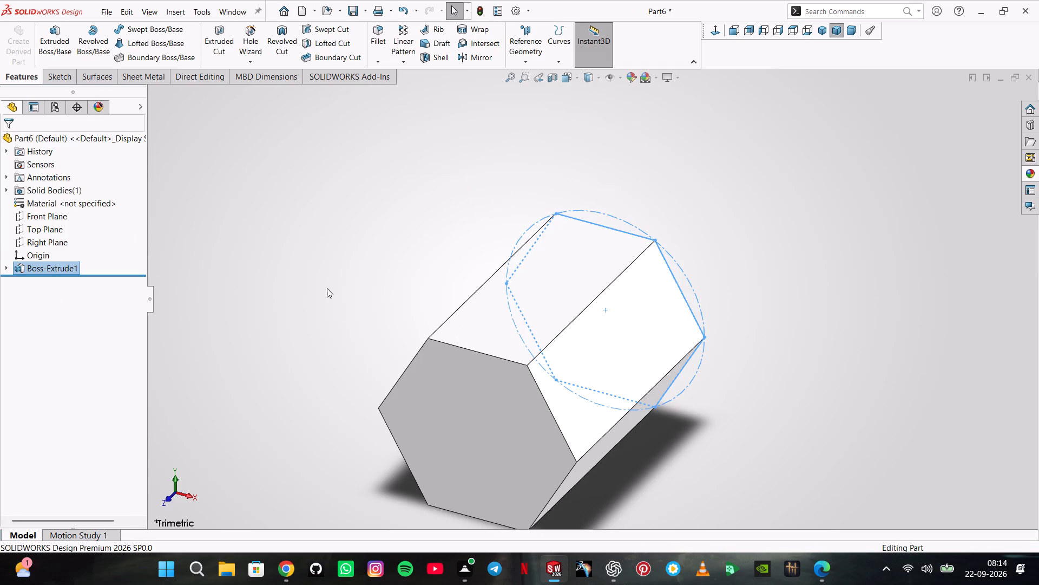
Start a sketch on the hexagonal prism's front end face and draw a circle about 9.45 mm in diameter centred on the origin.
middle_drag(347, 315, 404, 317)
scroll(400, 317, up, 1)
click(573, 405)
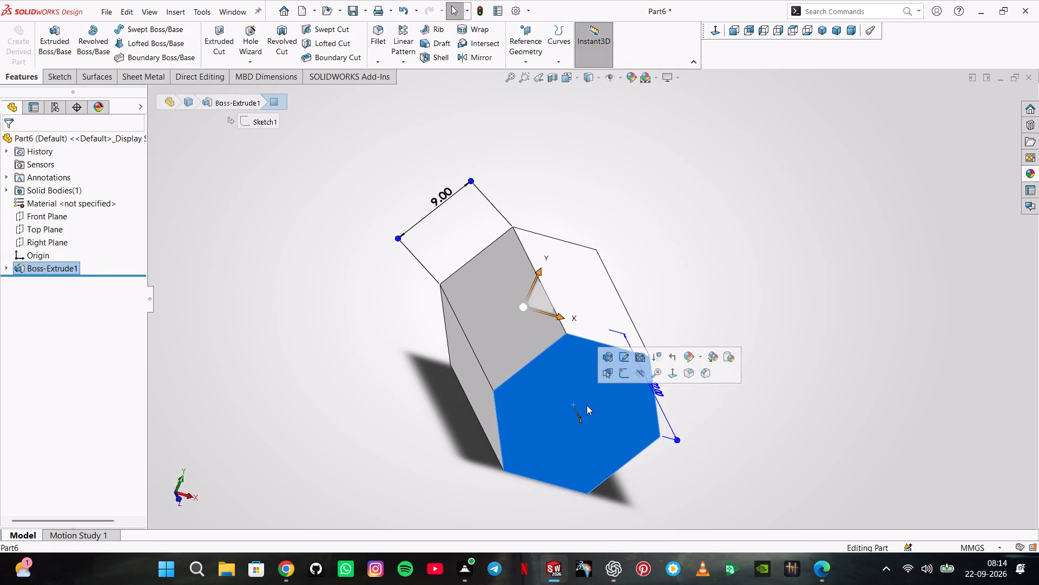
click(620, 379)
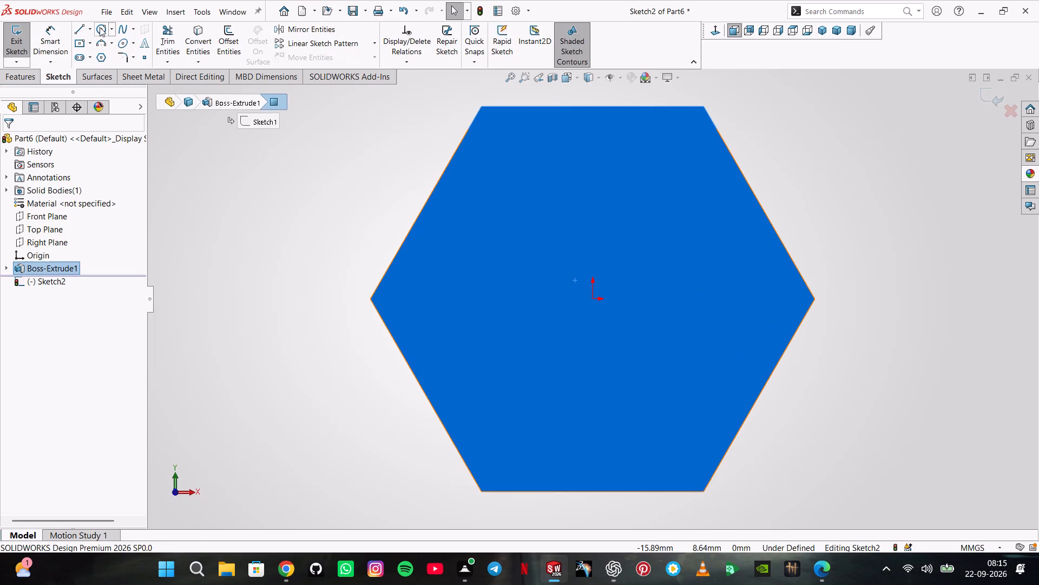
click(100, 27)
click(593, 300)
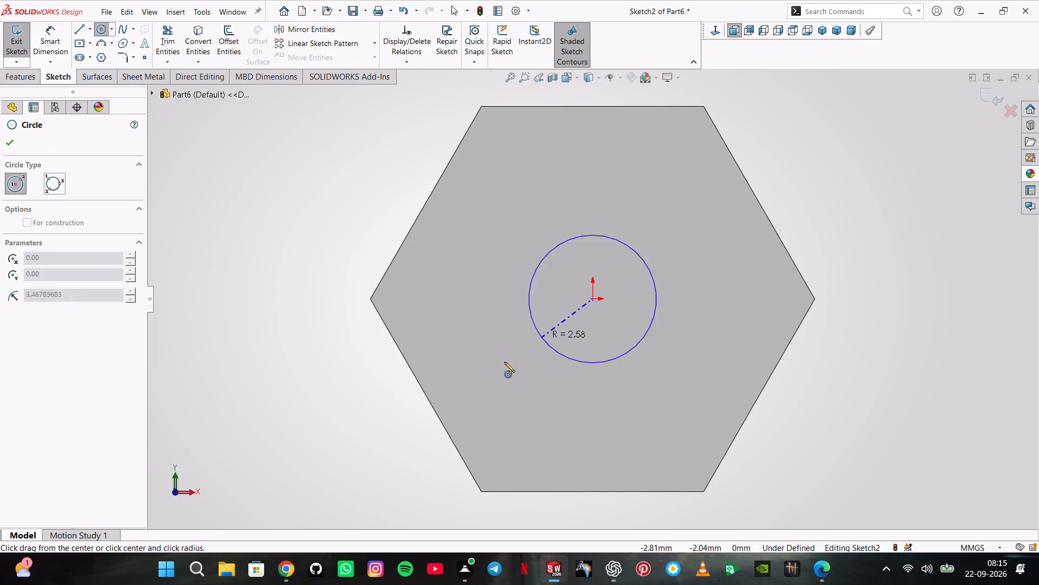
click(498, 367)
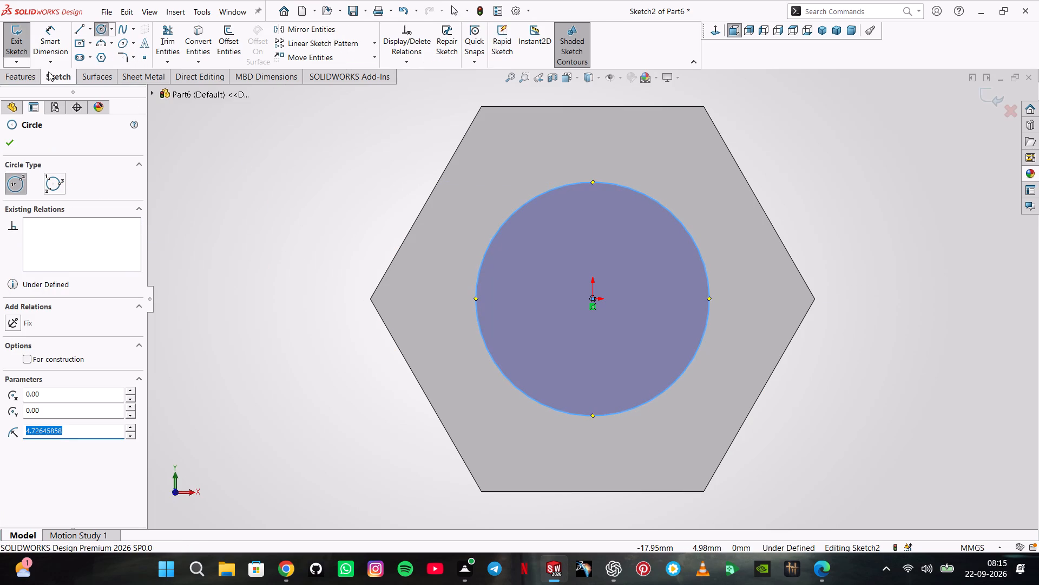
Dimension the circle on the hexagonal end face to a diameter of 11 mm.
click(57, 53)
click(475, 310)
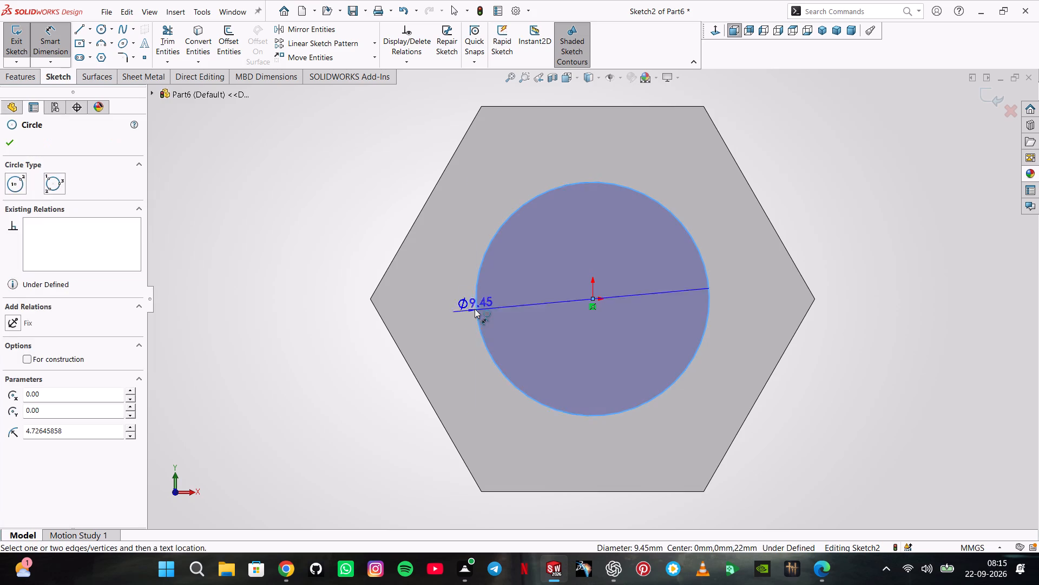
click(331, 272)
text(11)
key(Return)
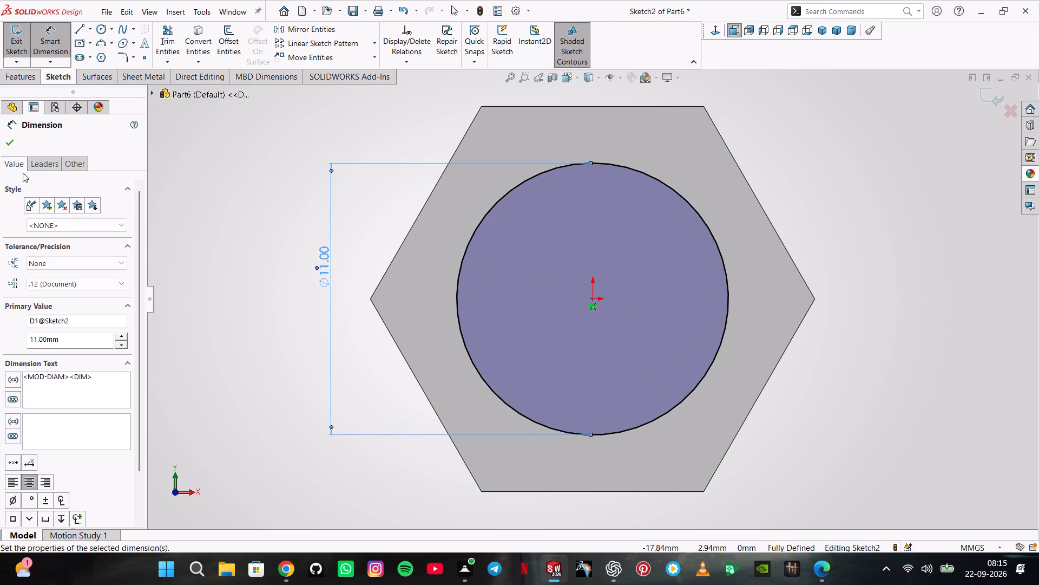
click(10, 144)
Extrude the 11 mm circle 8 mm outward from the hexagonal end face, merged with the prism.
click(17, 84)
click(50, 35)
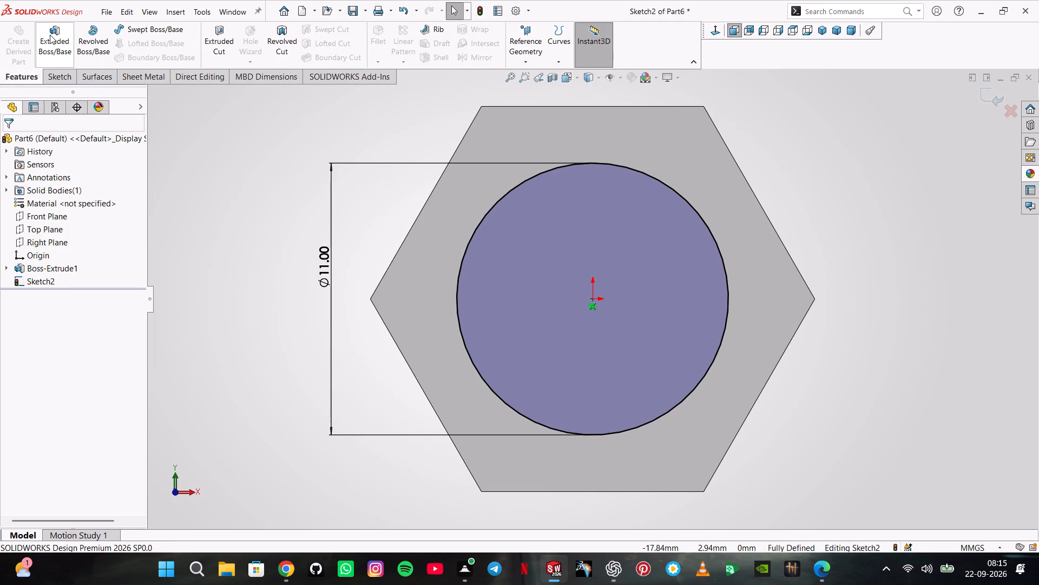
key(8)
key(Return)
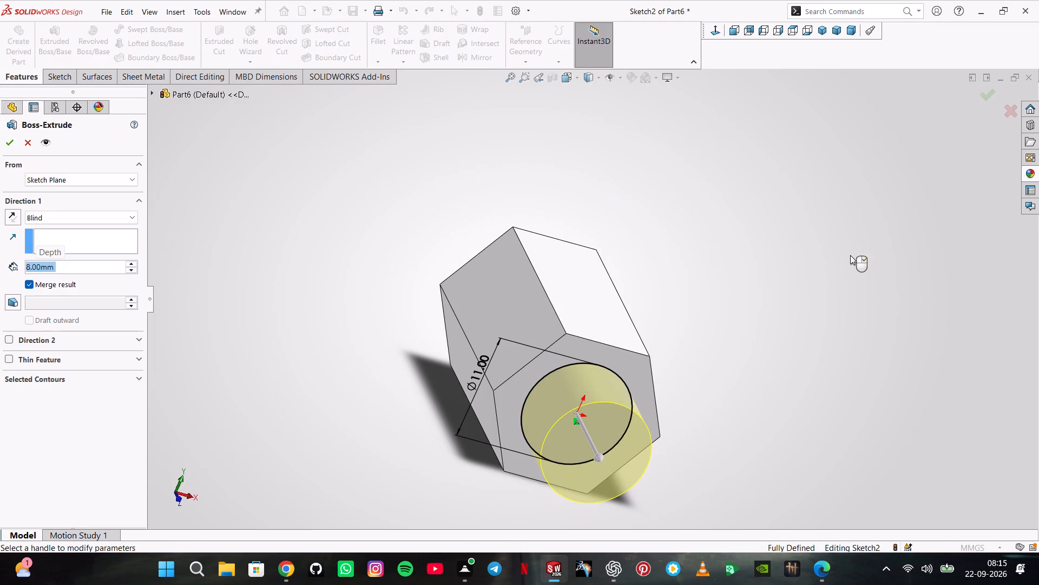
key(Return)
click(267, 218)
Start a sketch on the round boss's end face and draw a circle of about 3.74 mm radius centred on the origin.
middle_drag(349, 235, 423, 345)
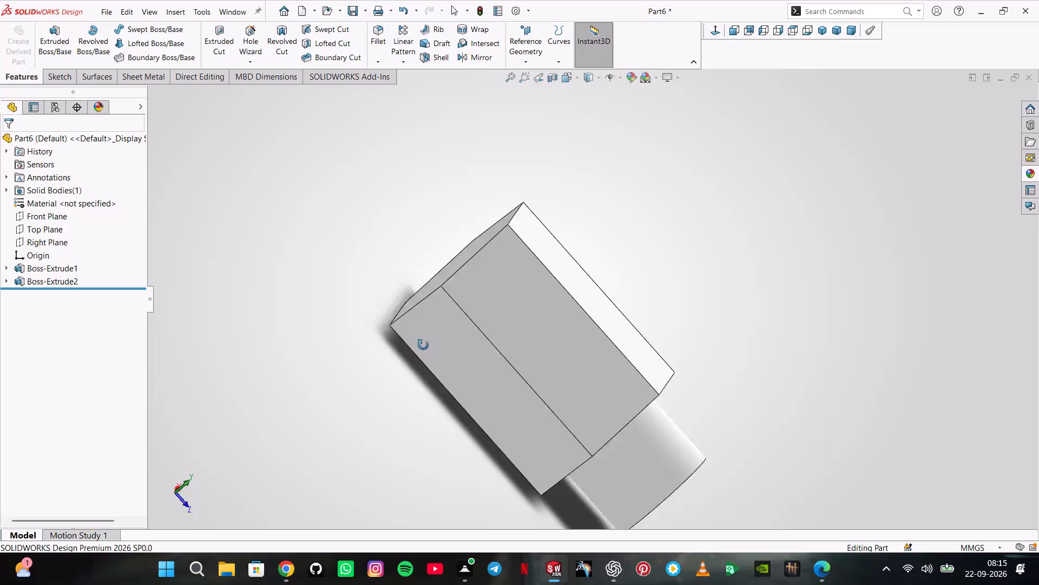
middle_drag(423, 345, 463, 381)
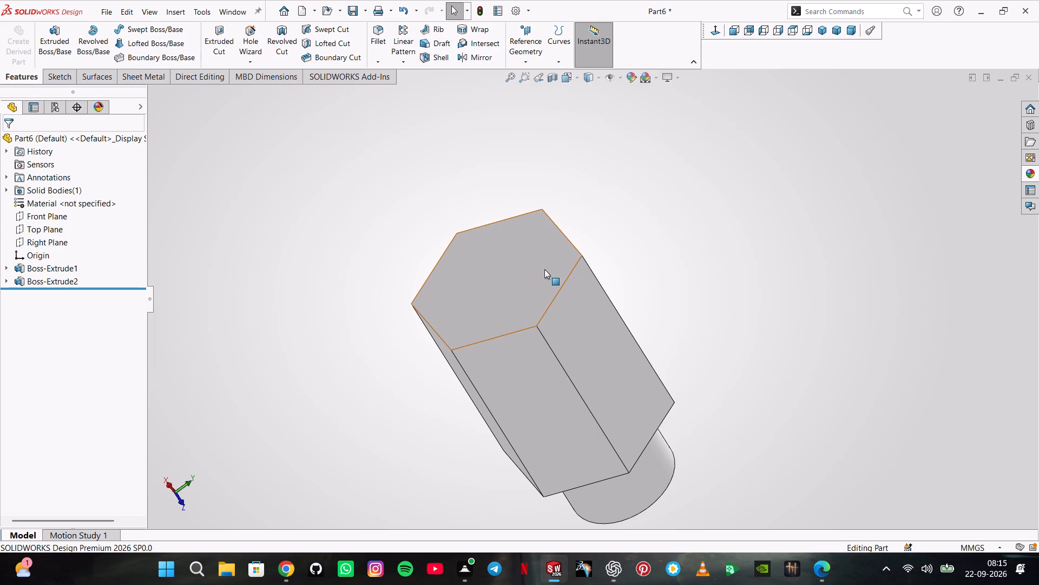
scroll(544, 269, up, 1)
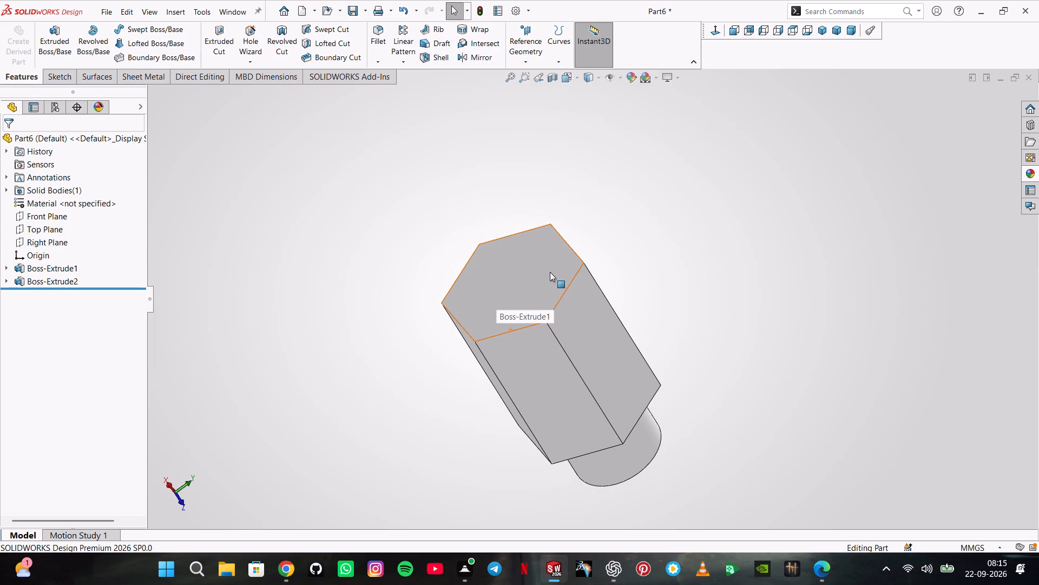
right_click(561, 275)
click(385, 231)
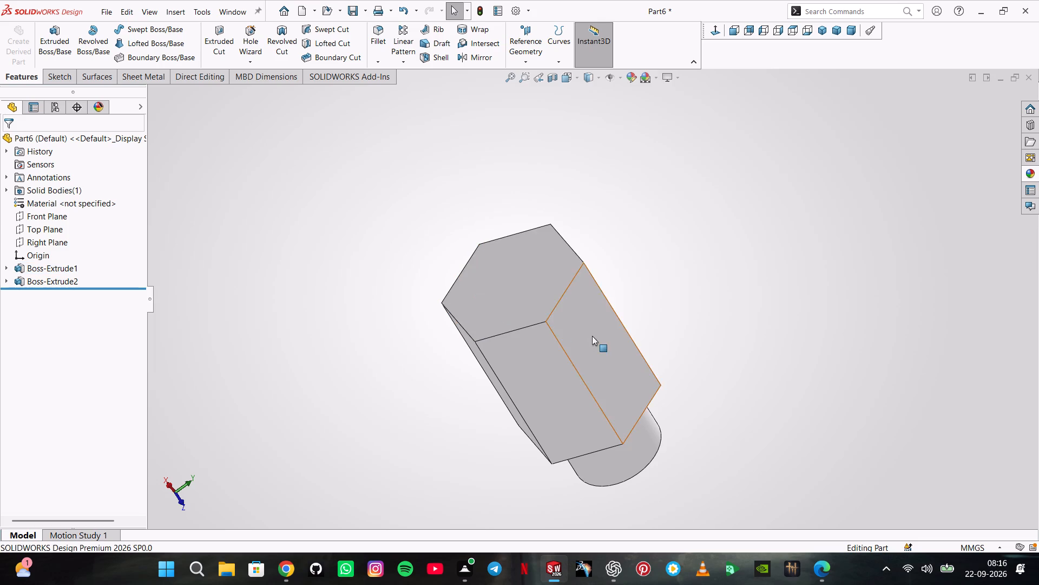
middle_drag(592, 336, 453, 282)
scroll(453, 282, up, 1)
click(602, 411)
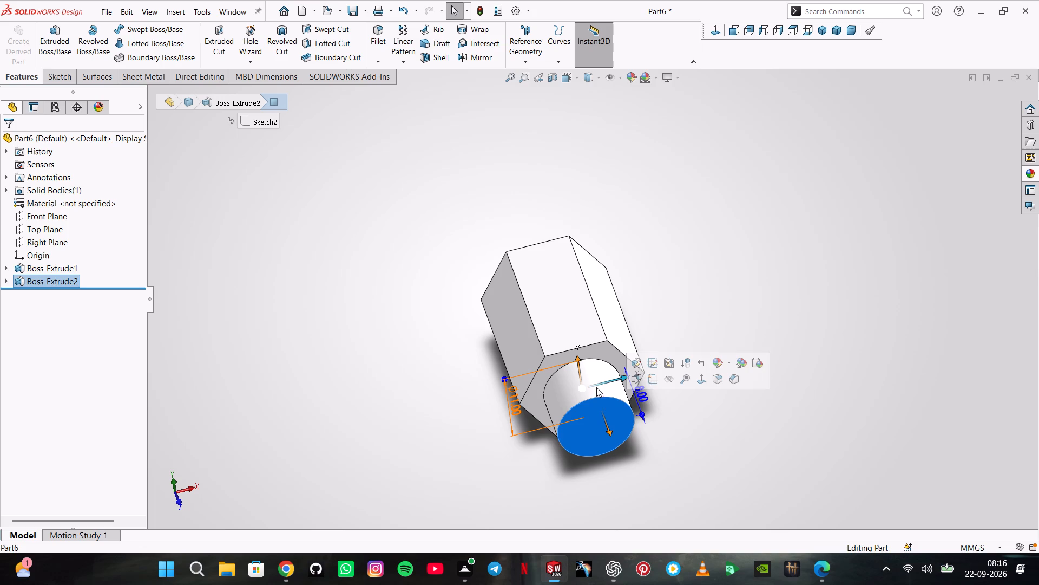
click(654, 384)
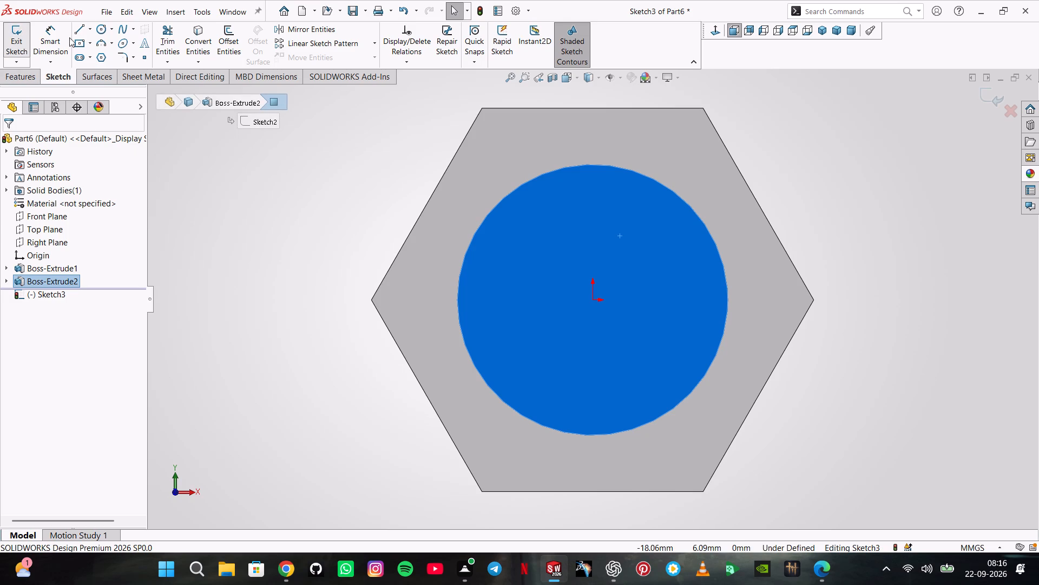
click(105, 28)
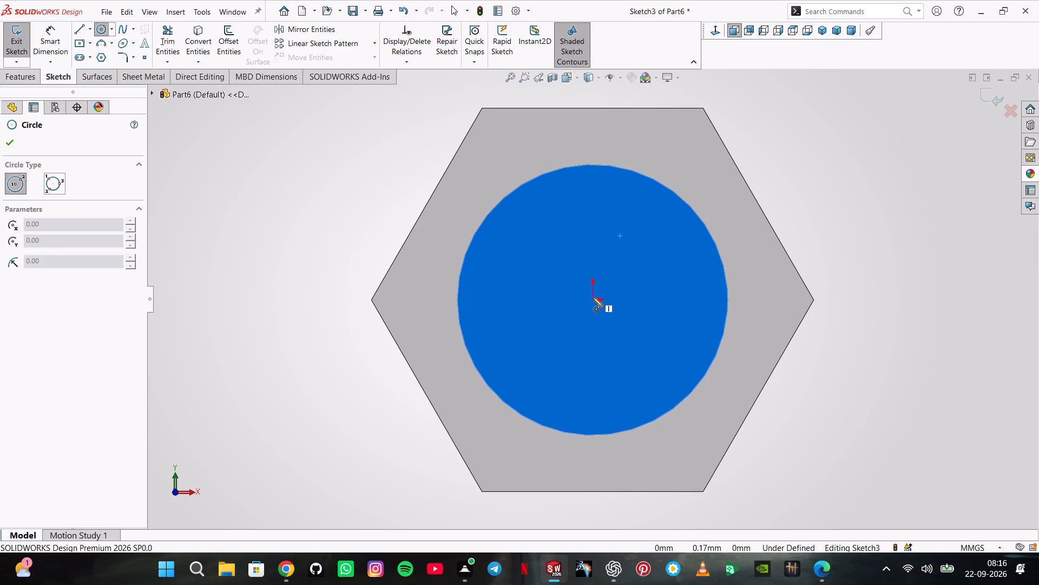
click(593, 297)
click(505, 270)
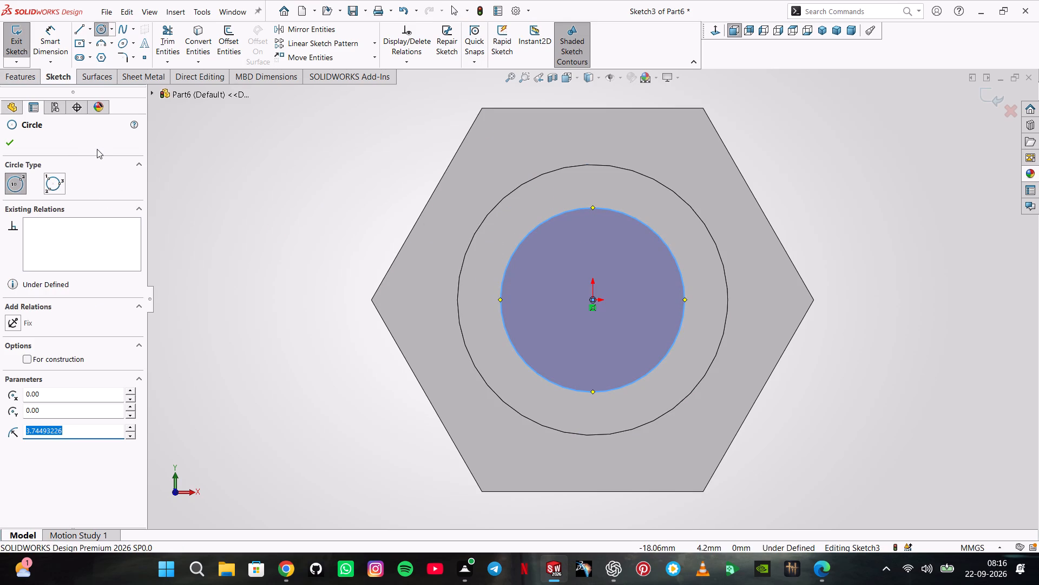
Set the radius of the circle on the round boss's end face to 4 mm.
key(4)
key(Return)
key(Return)
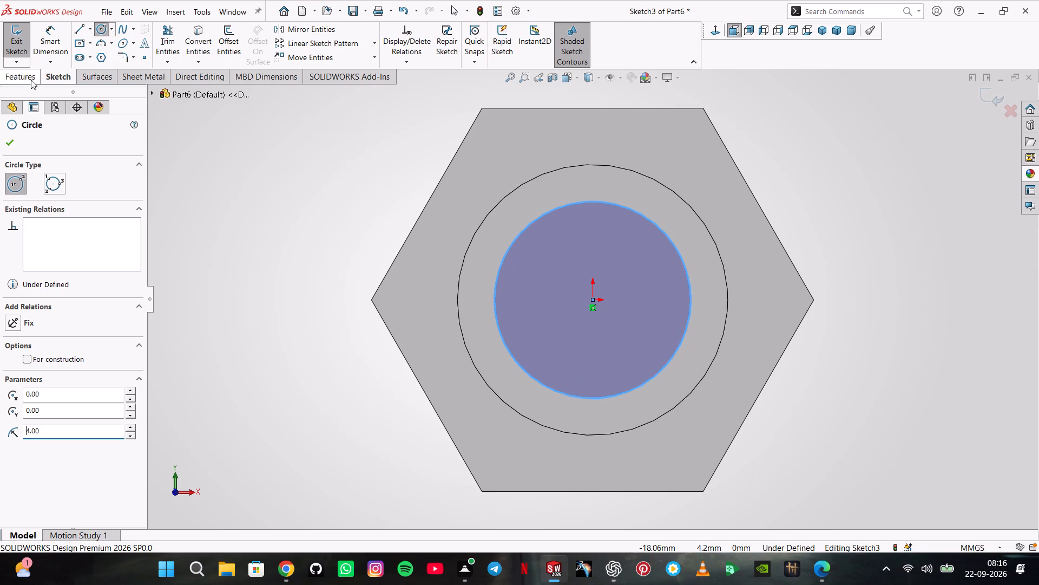
key(Return)
click(12, 144)
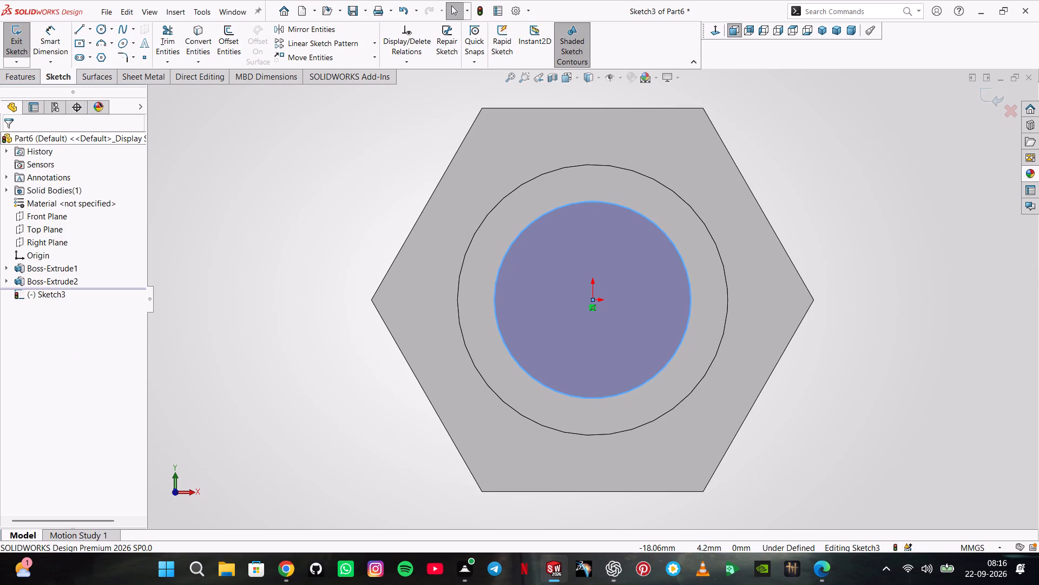
Cut the 4 mm radius circle into the part as a blind extruded cut 22 mm deep.
click(32, 79)
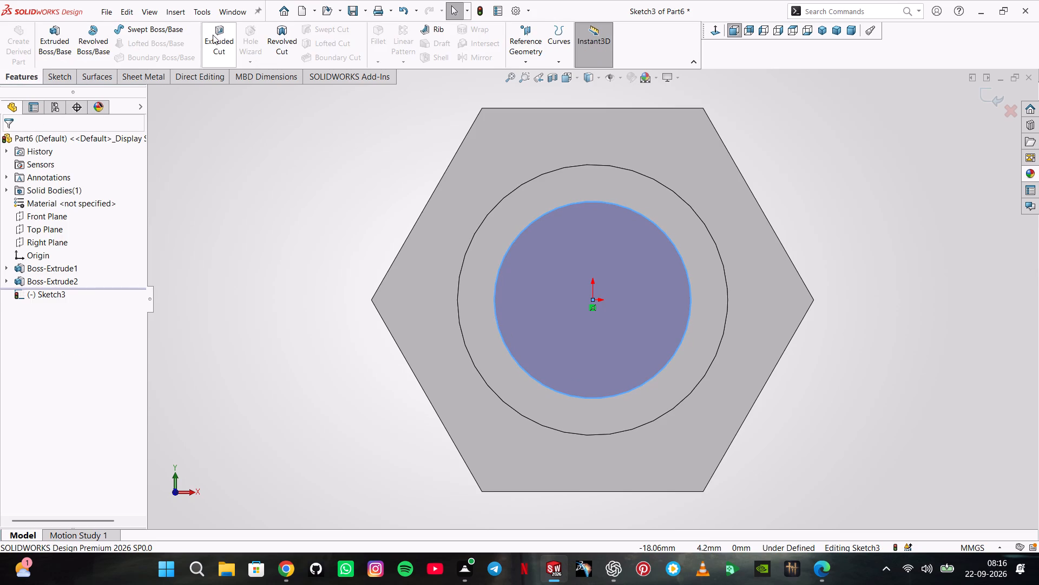
click(213, 35)
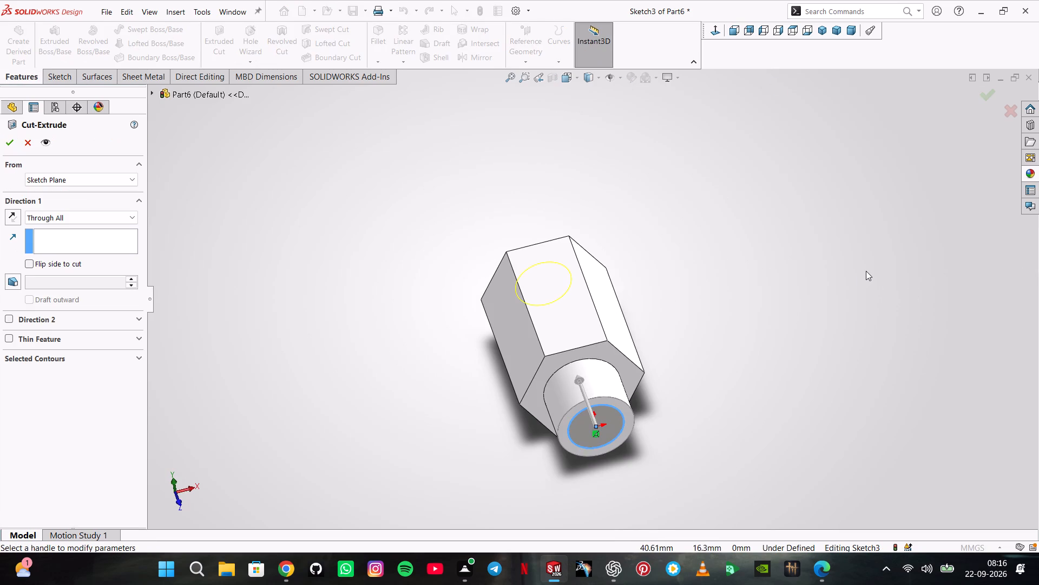
click(112, 219)
click(79, 226)
key(2)
key(2)
key(Return)
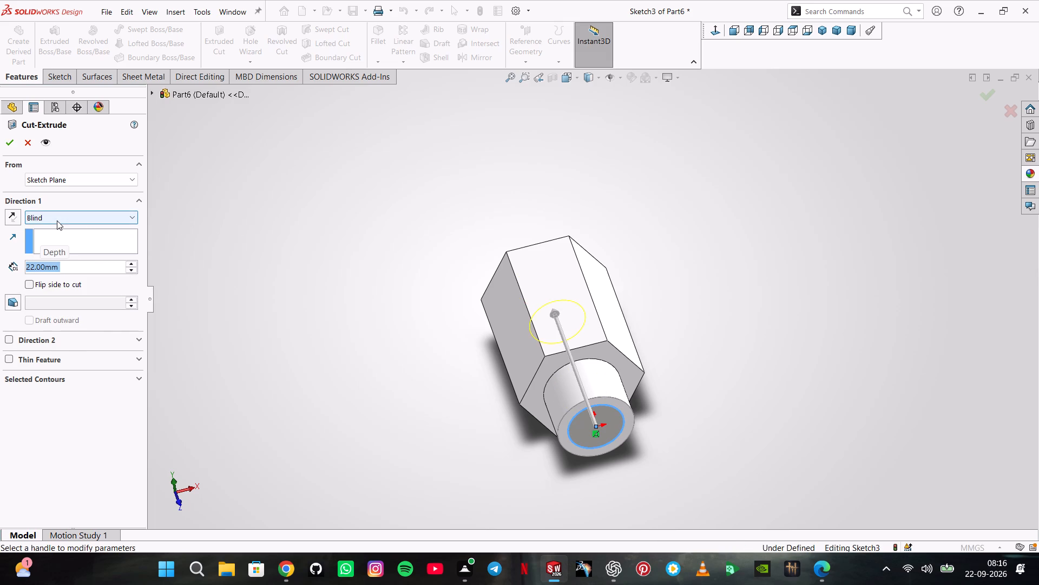
key(Return)
click(372, 240)
Edit the bore's extruded cut and change its end condition to Through All.
middle_drag(387, 262, 517, 354)
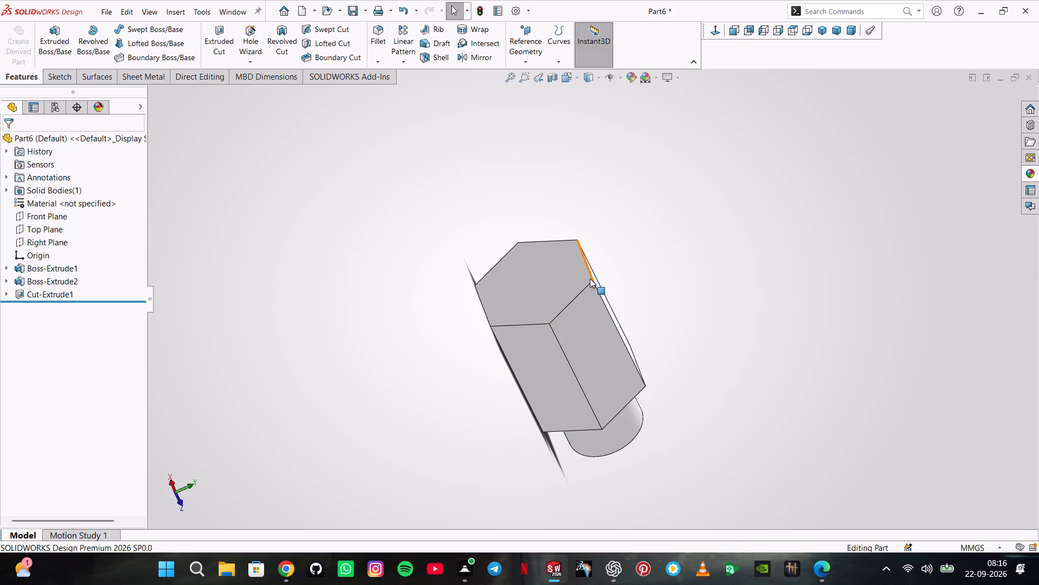
click(538, 275)
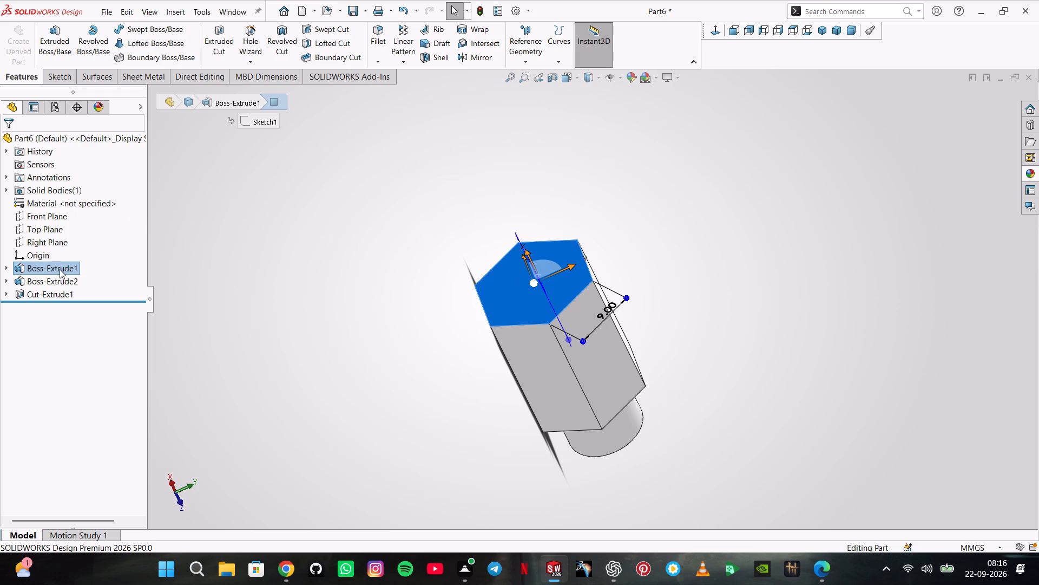
right_click(52, 295)
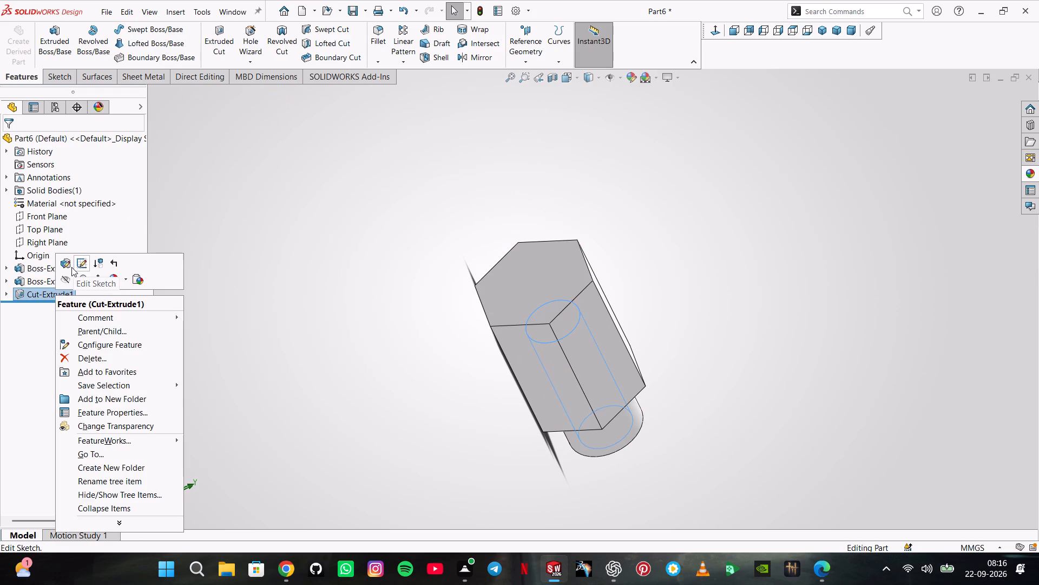
click(71, 267)
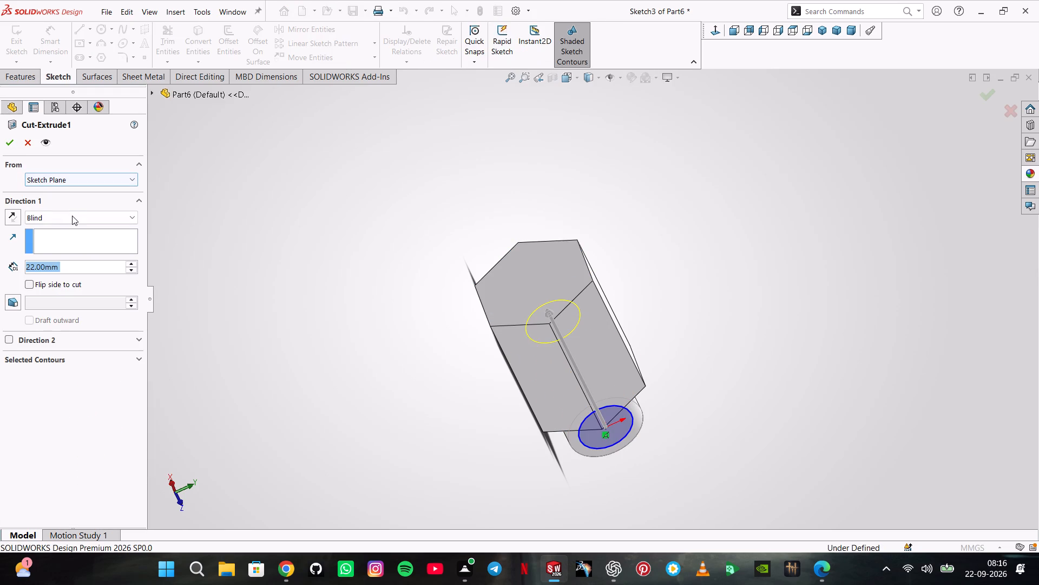
click(72, 216)
click(67, 238)
click(12, 145)
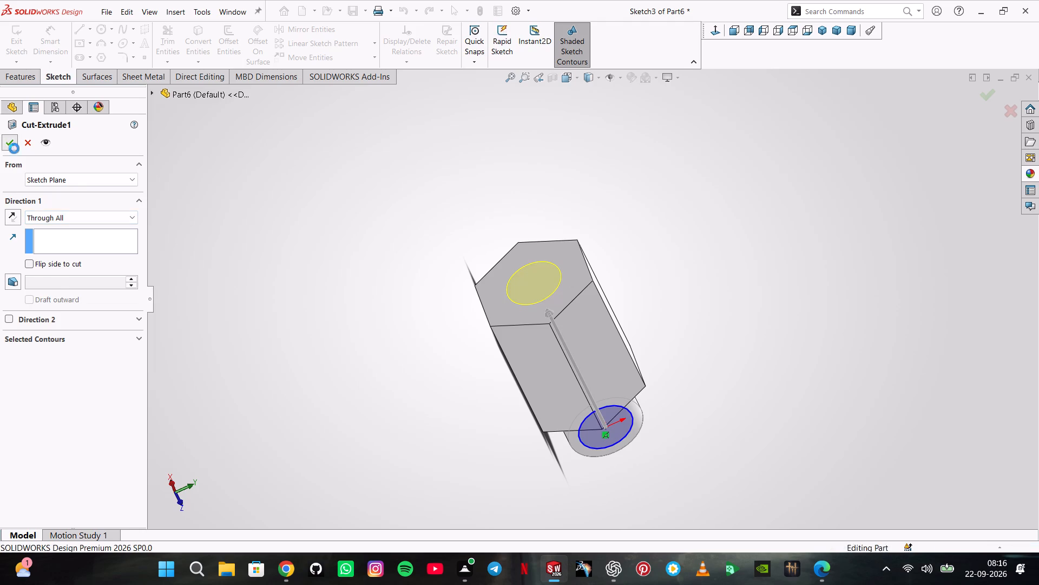
Start a sketch on the prism's hexagonal end face opposite the boss and draw a circle about 9.38 mm in diameter centred on the origin.
click(509, 264)
click(560, 234)
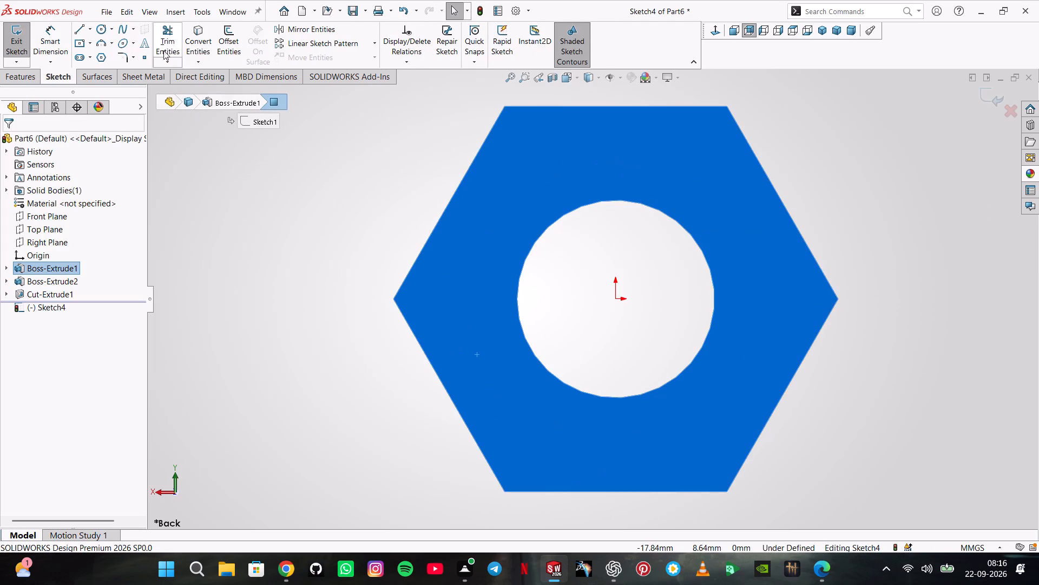
click(106, 30)
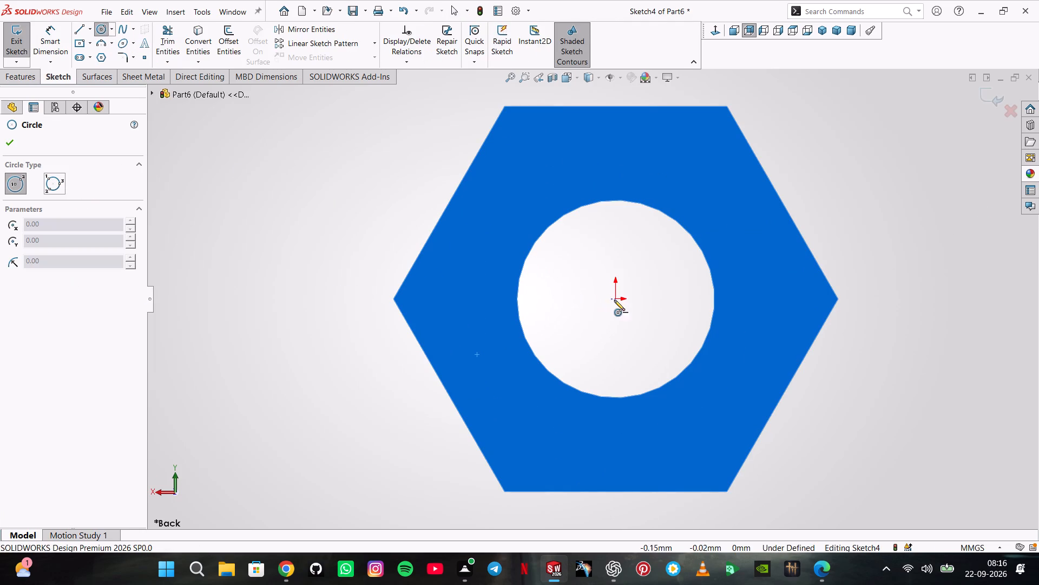
click(614, 300)
click(502, 321)
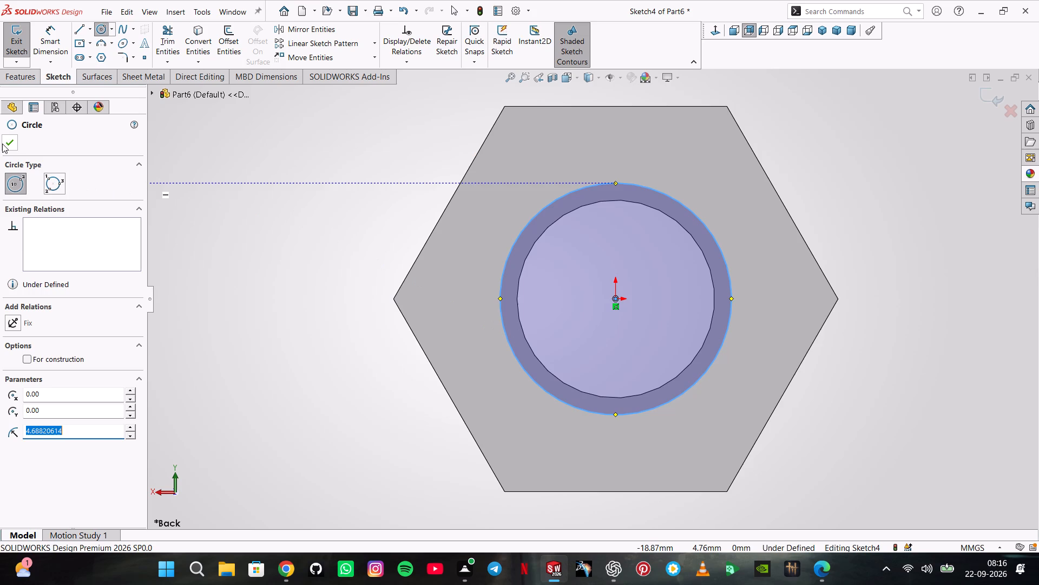
click(2, 141)
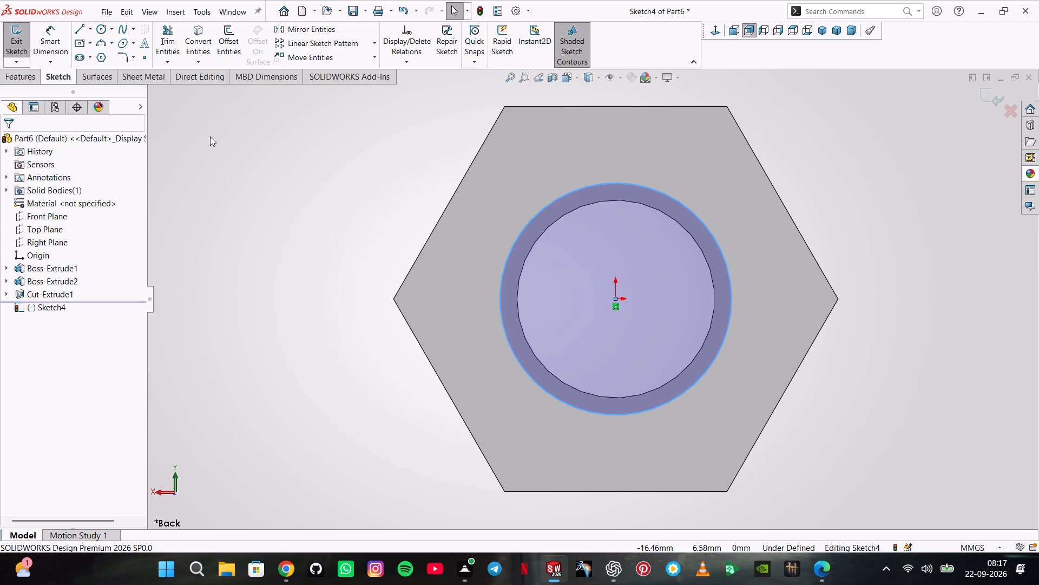
Dimension the new circle on the hexagonal end face to a diameter of 12 mm.
click(64, 47)
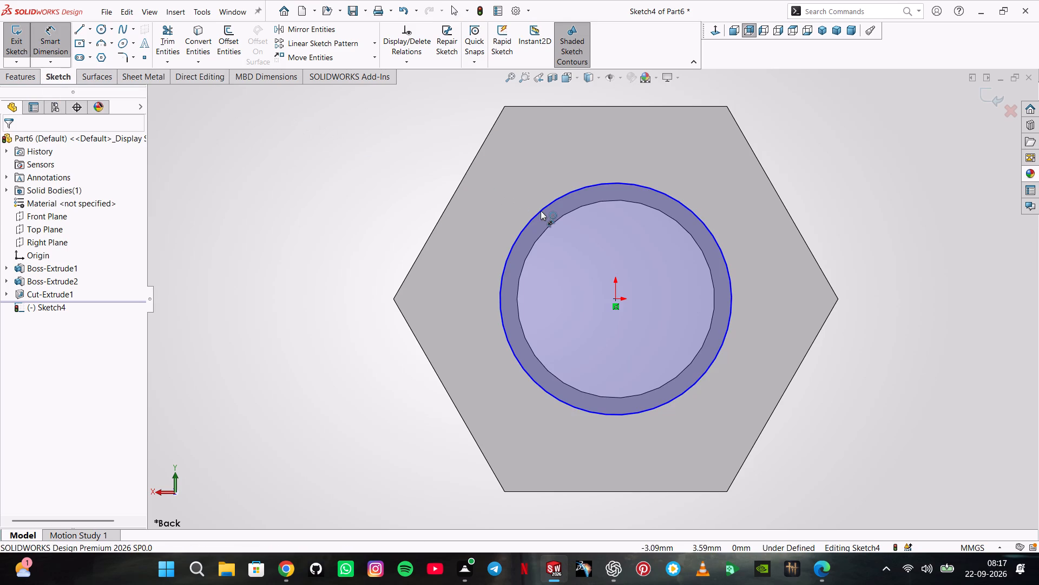
click(541, 211)
click(311, 210)
key(1)
key(2)
key(Return)
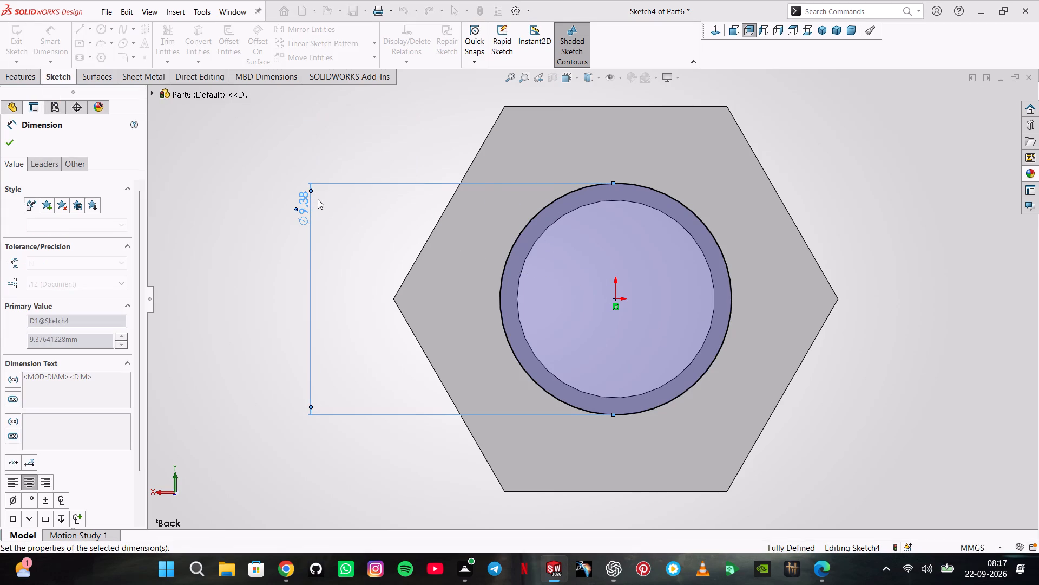
click(4, 138)
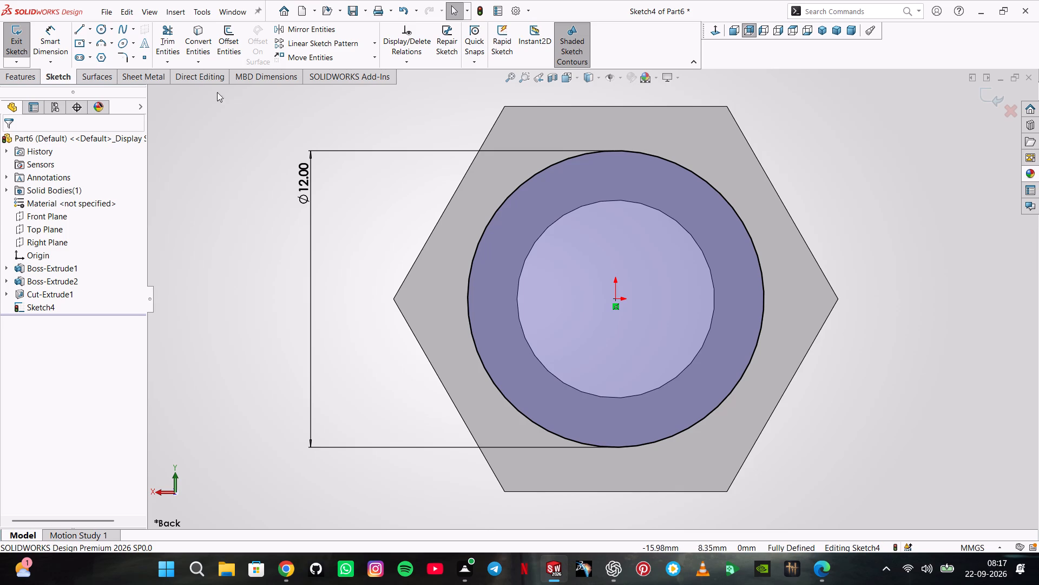
Cut the 12 mm circle 15 mm deep into the hexagonal prism as a blind extruded cut.
click(5, 73)
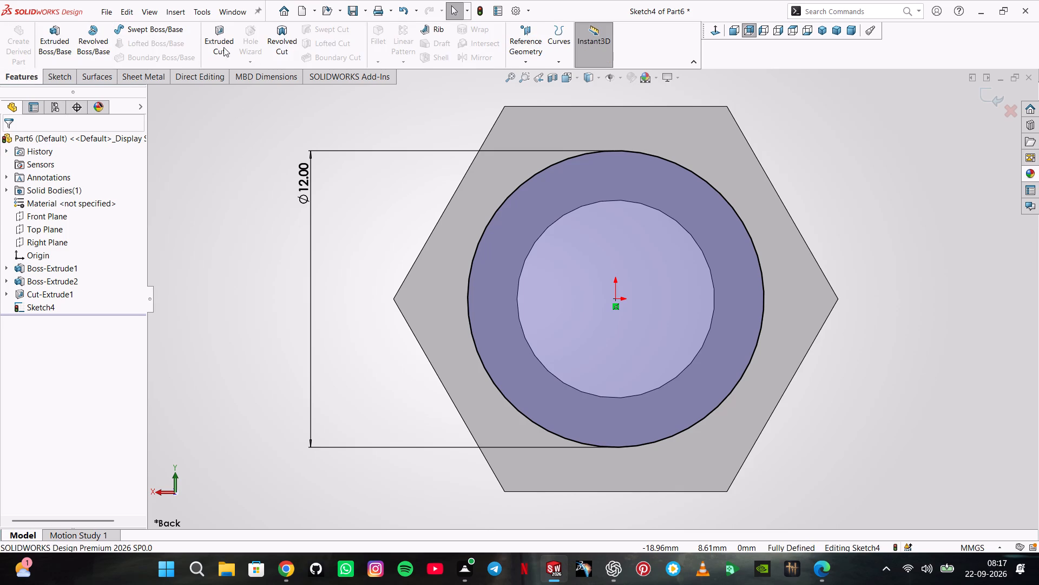
click(230, 31)
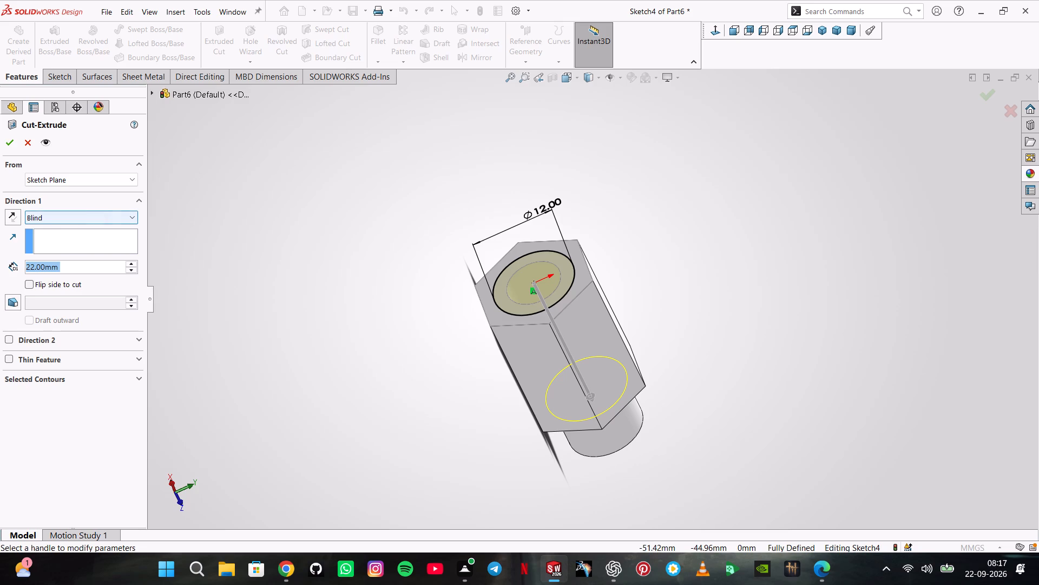
key(1)
key(5)
key(Return)
key(Return)
click(419, 209)
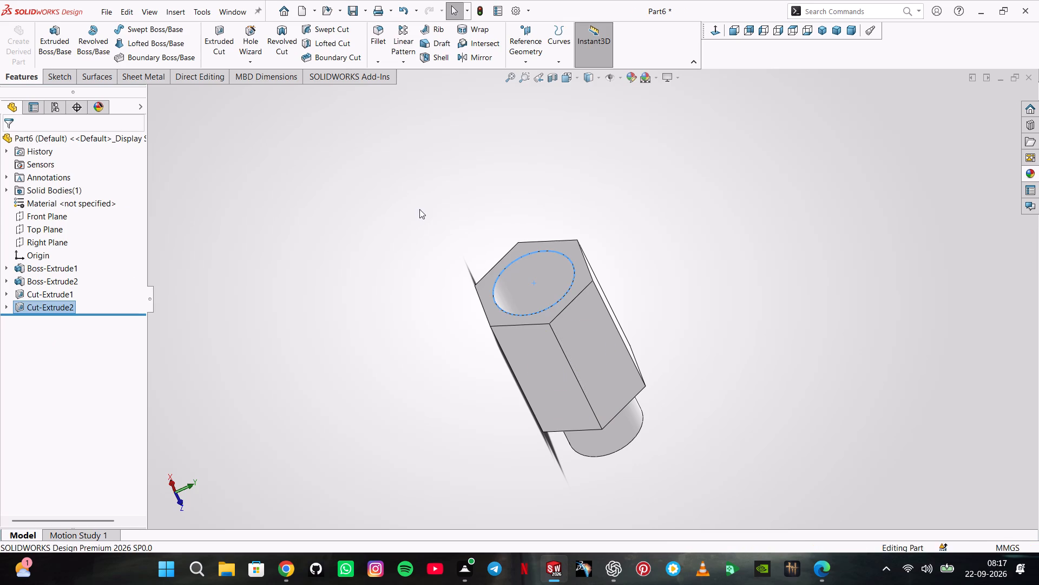
Apply the polished zinc appearance from the Metal > Zinc category to the whole part.
middle_drag(432, 212, 400, 329)
scroll(459, 305, up, 1)
scroll(406, 325, up, 1)
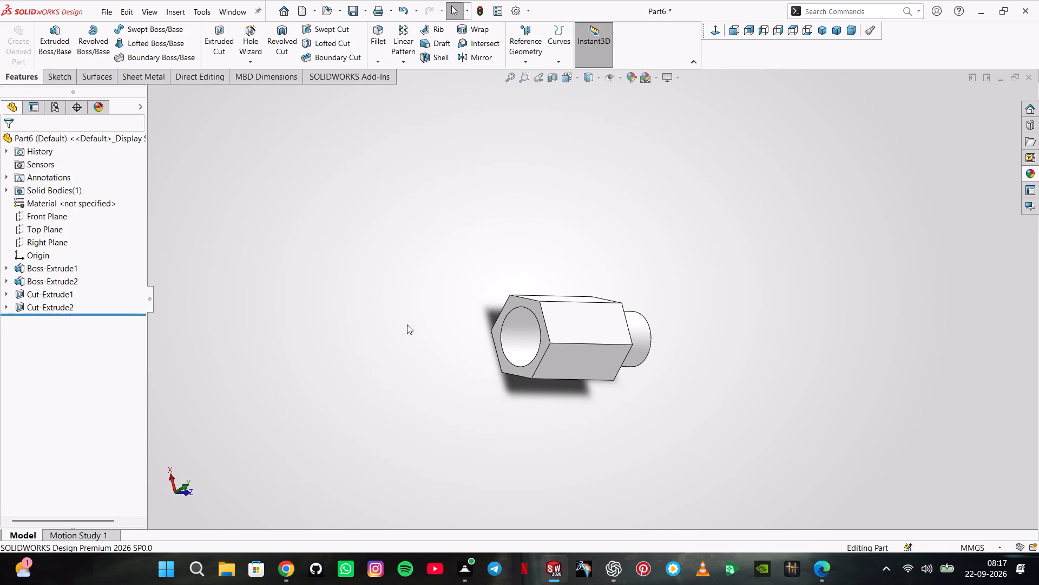
middle_drag(407, 324, 394, 308)
scroll(409, 324, up, 1)
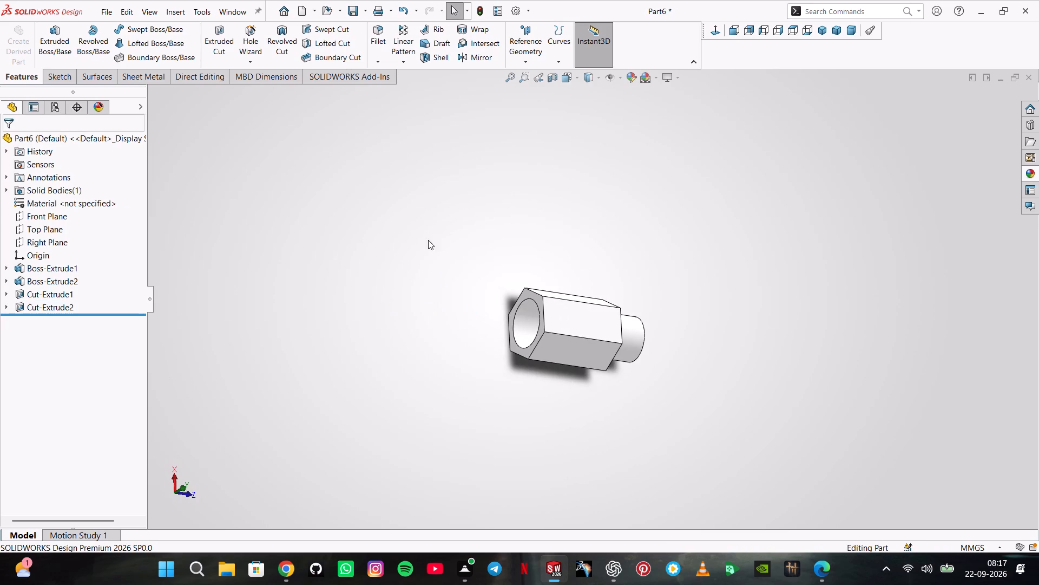
scroll(596, 233, down, 3)
middle_drag(624, 328, 618, 301)
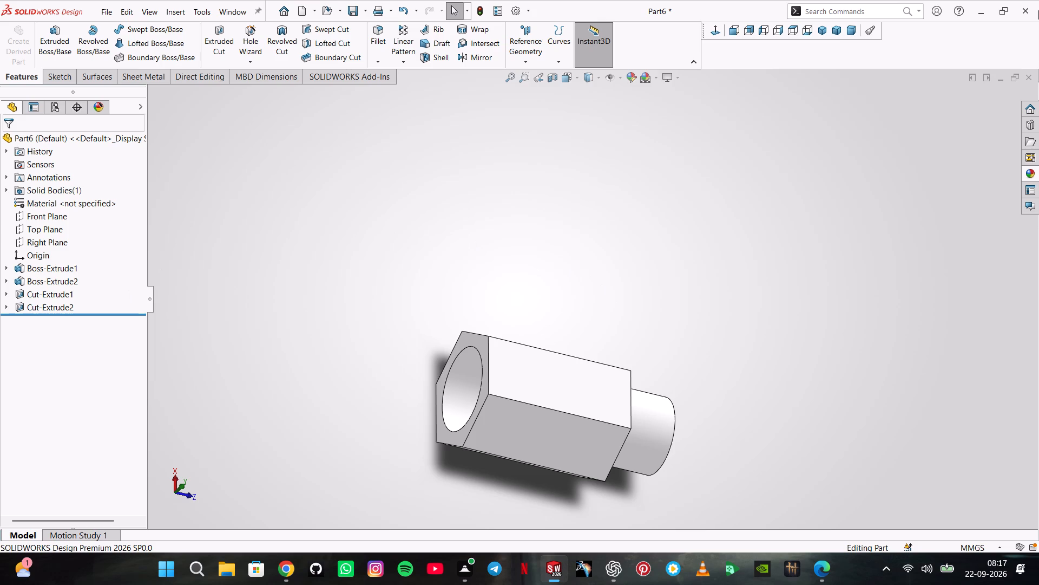
click(1030, 170)
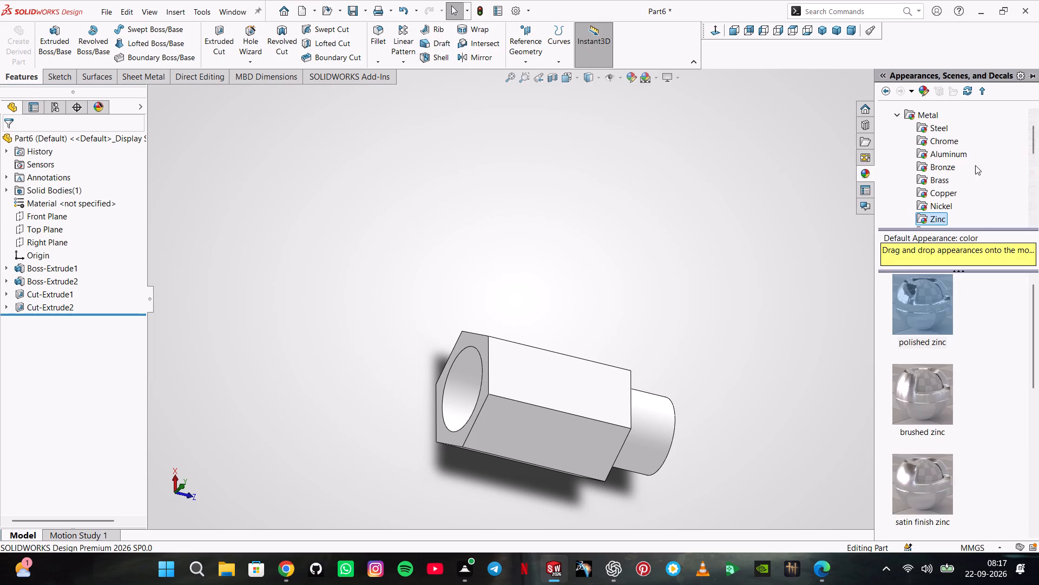
click(942, 219)
double_click(912, 327)
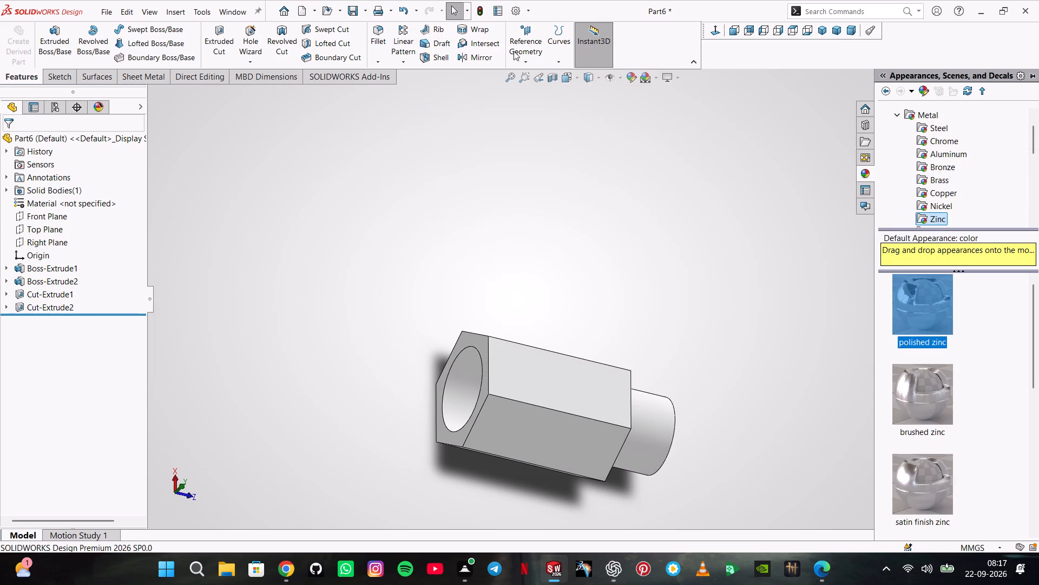
Apply the Warehouse scene to the fitting part.
click(657, 76)
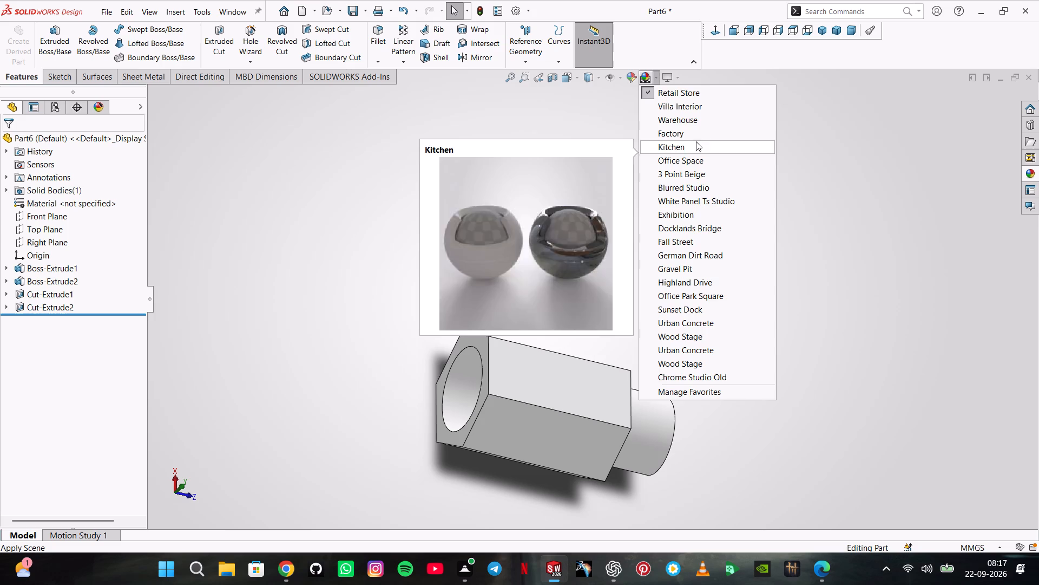
click(696, 122)
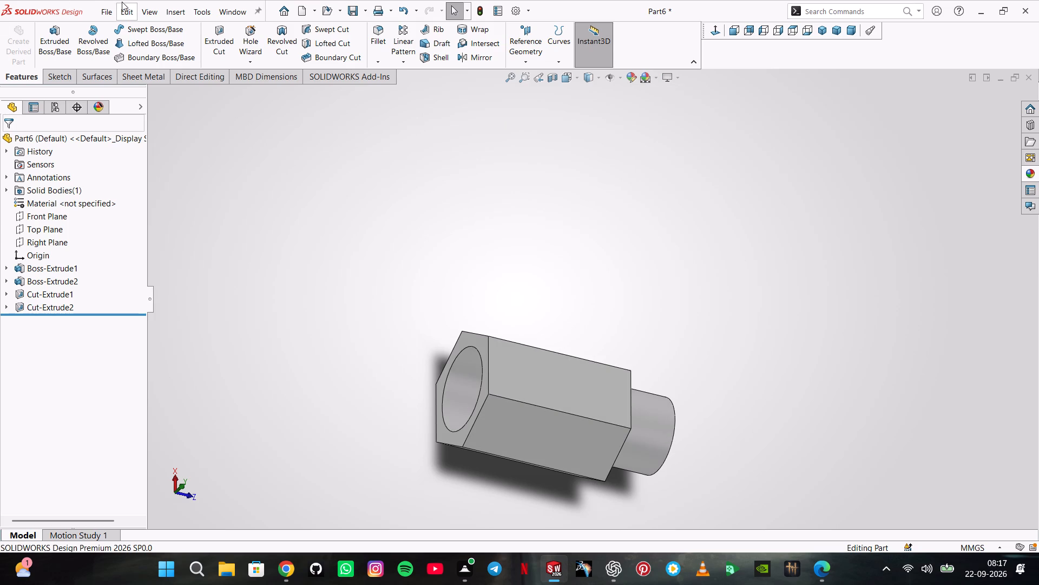
Save the fitting part as Part3.SLDPRT in the ASSMEBLY folder of the major project disc brake folder.
click(111, 5)
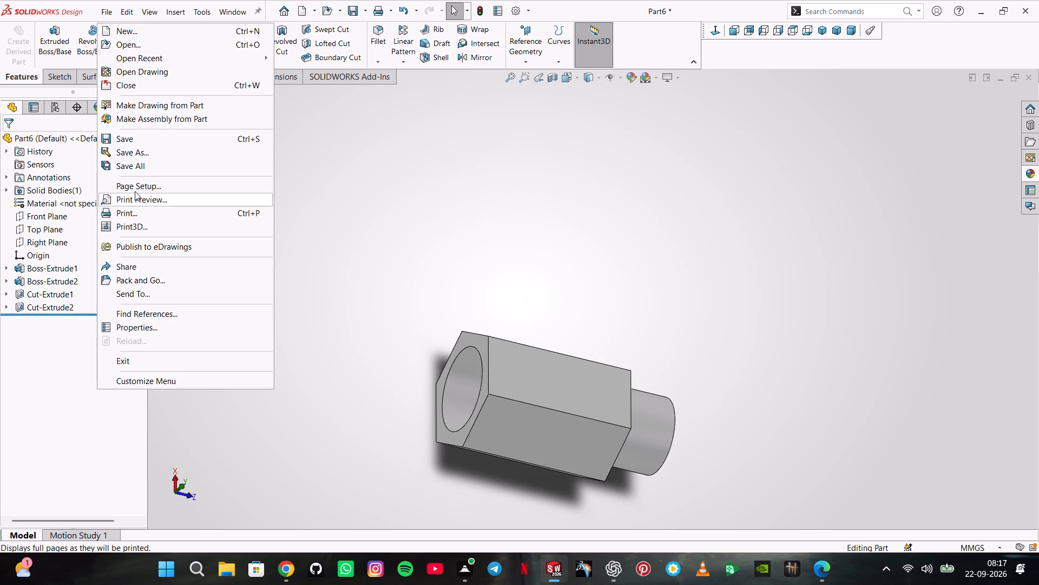
click(130, 142)
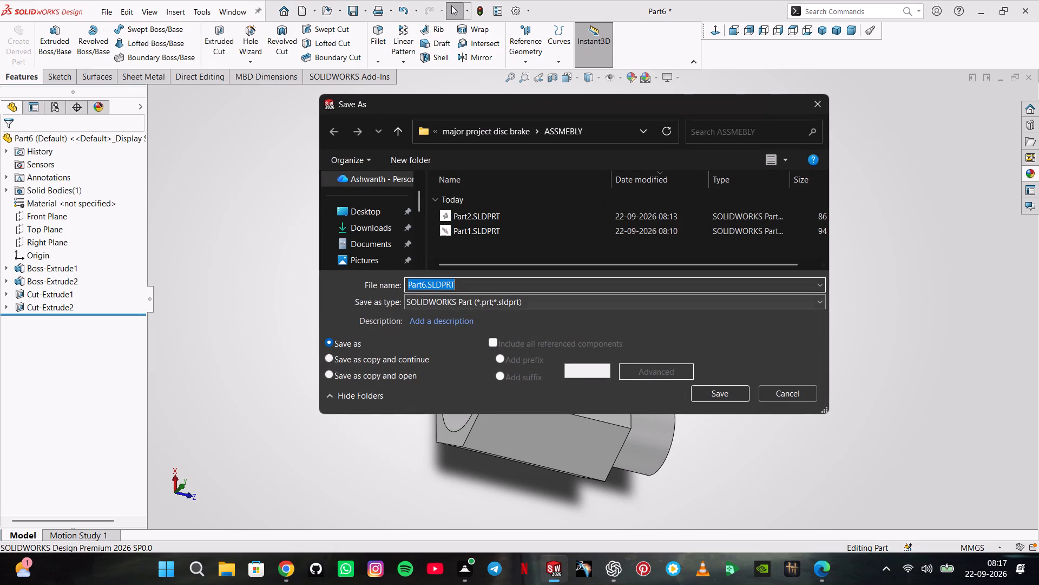
click(425, 283)
key(BackSpace)
key(3)
key(Return)
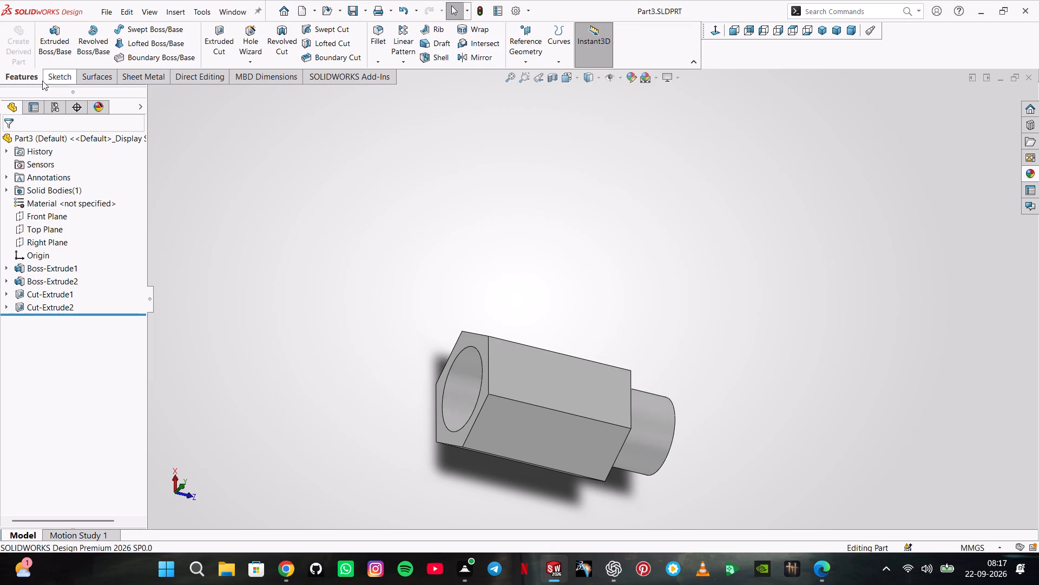
Create a new part document and set its unit system to MMGS.
click(101, 8)
click(110, 29)
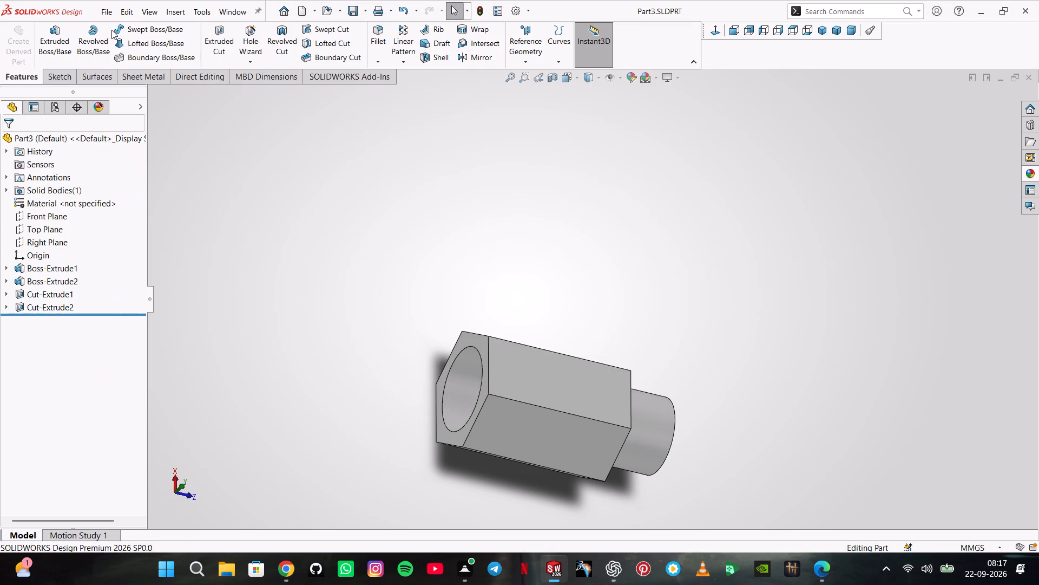
click(440, 423)
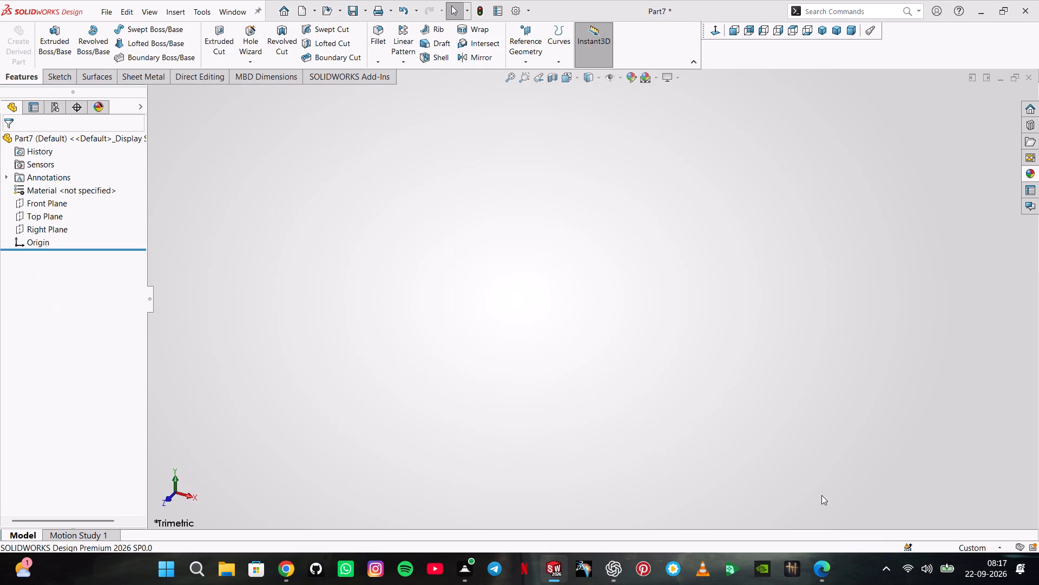
click(967, 548)
click(948, 489)
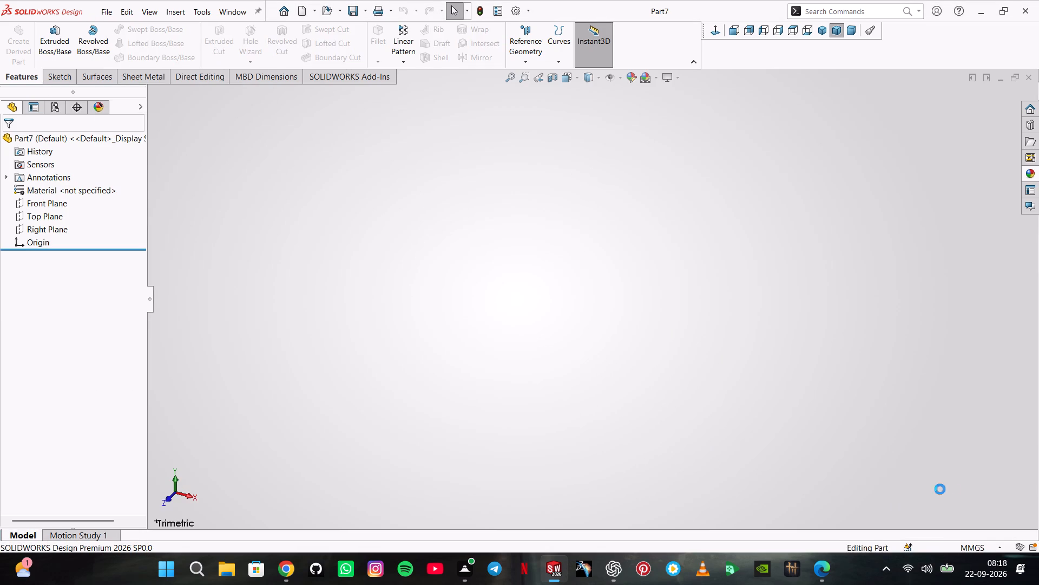
Sketch a six-sided polygon on the Front Plane, centred on the origin, with a circumscribed circle about 102.73 mm in diameter.
click(57, 201)
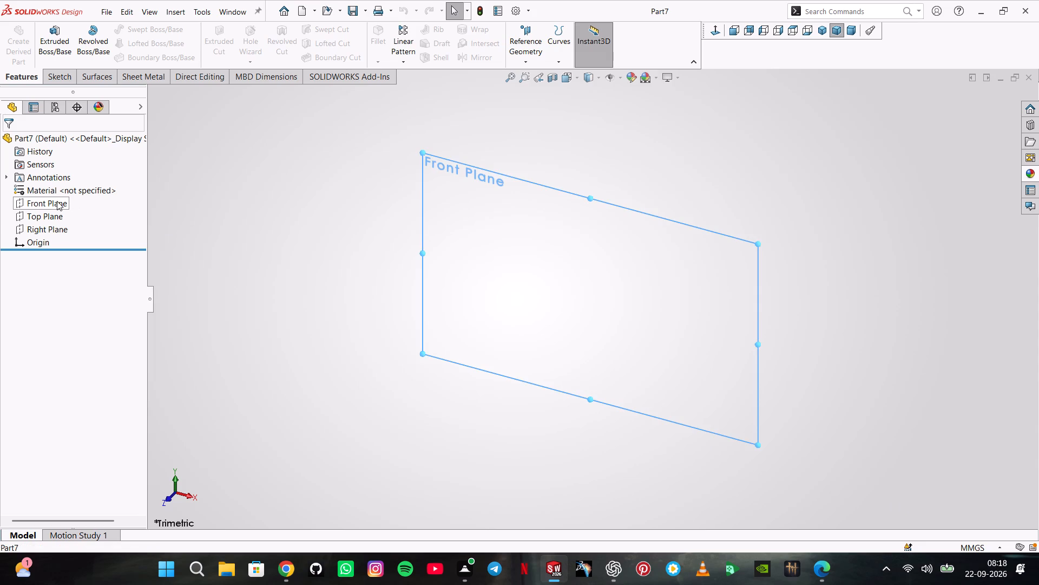
click(72, 190)
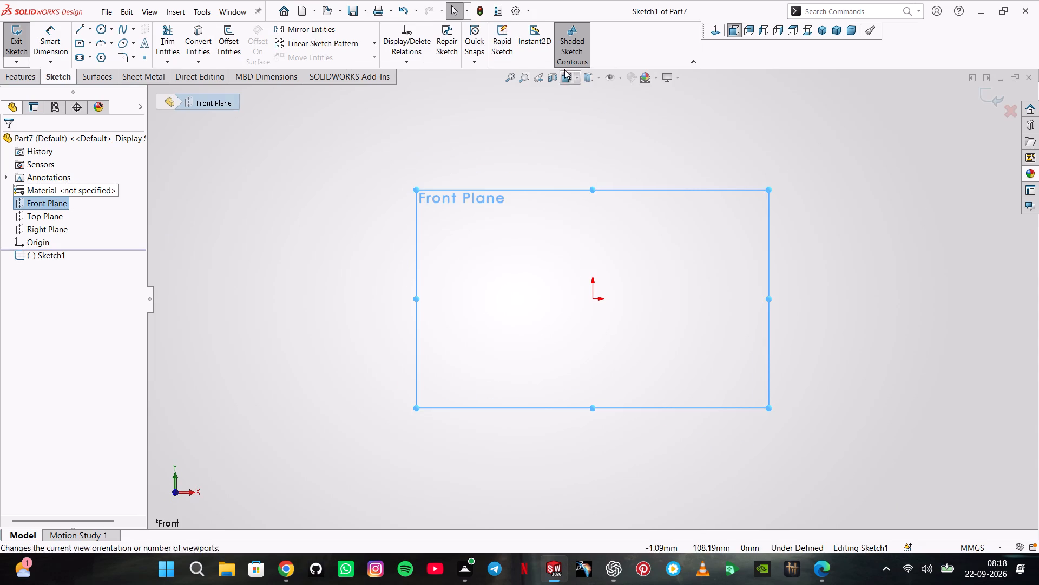
click(101, 54)
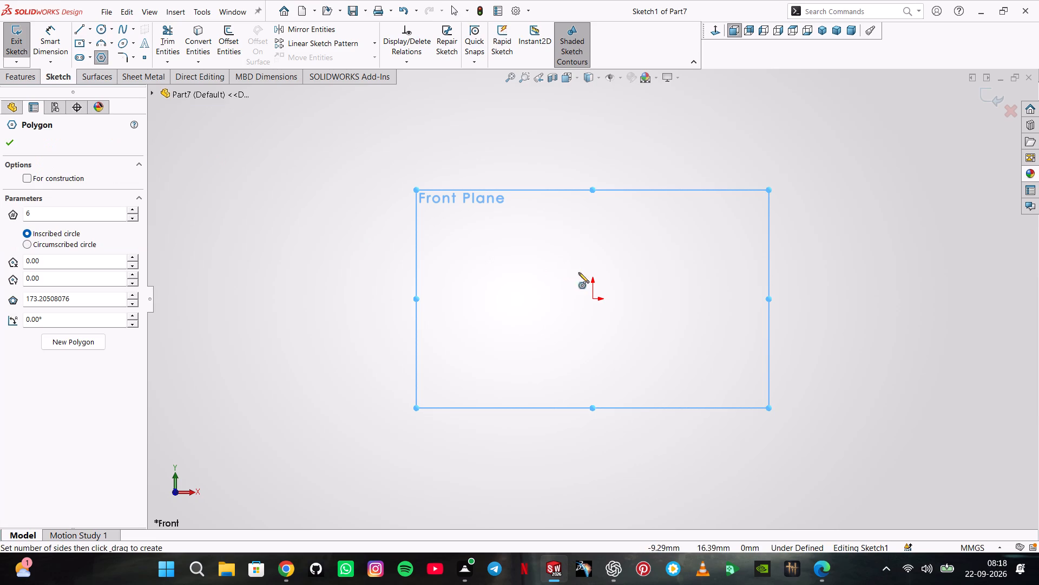
click(593, 300)
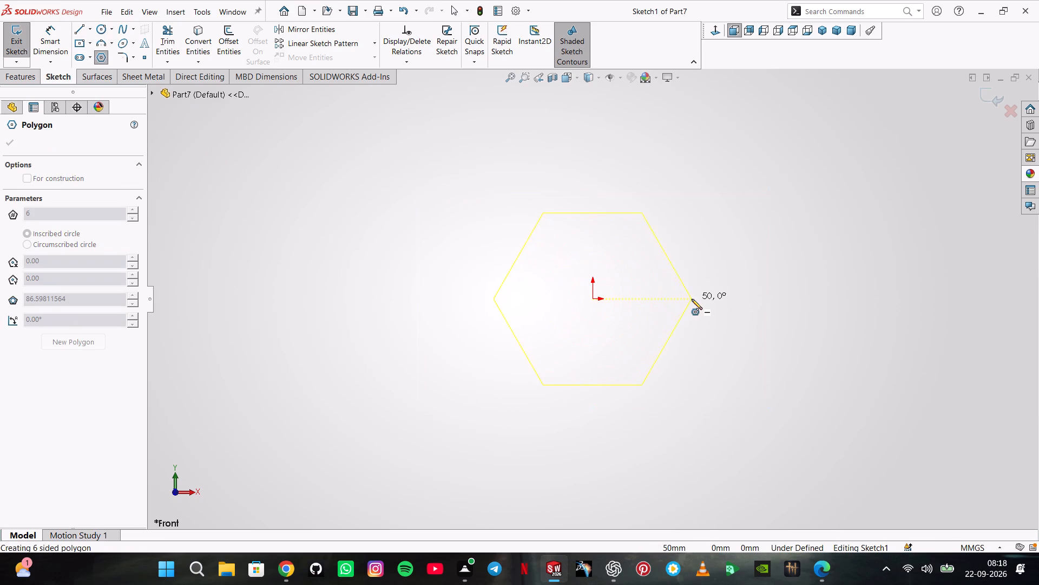
click(694, 298)
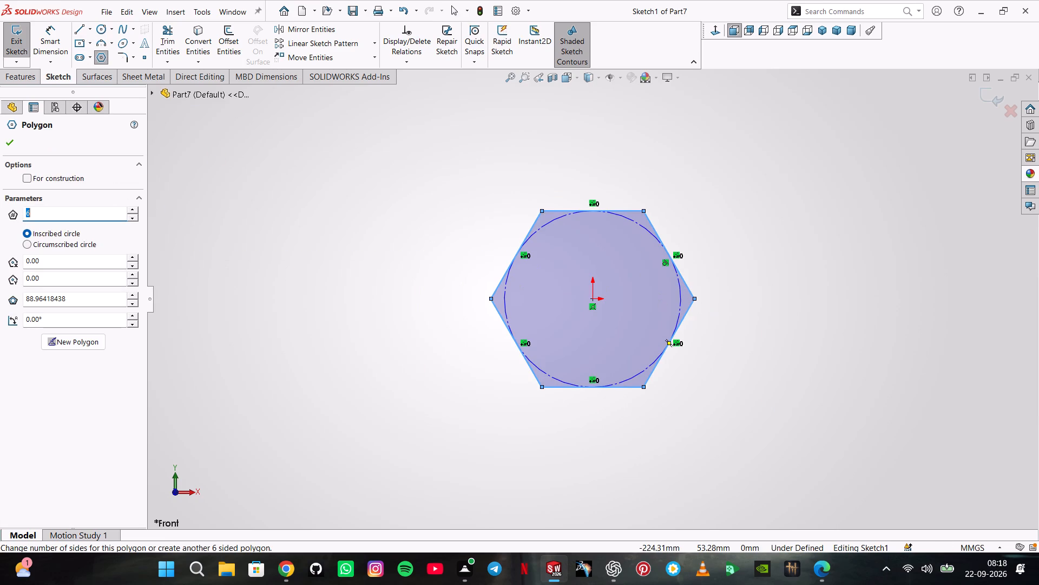
click(65, 242)
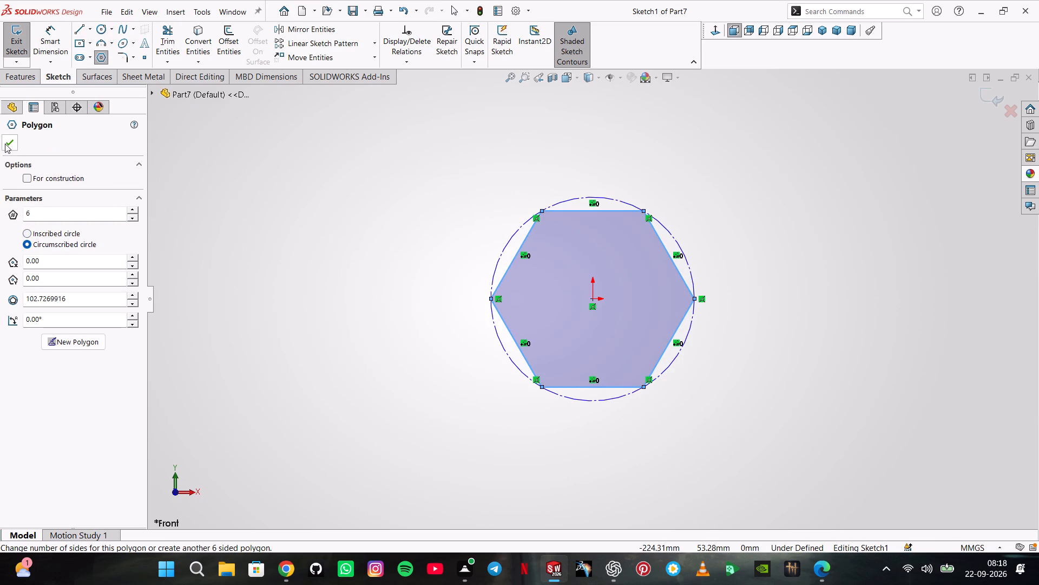
click(5, 146)
Dimension the hexagon's circumscribed construction circle to a diameter of 24 mm.
click(61, 55)
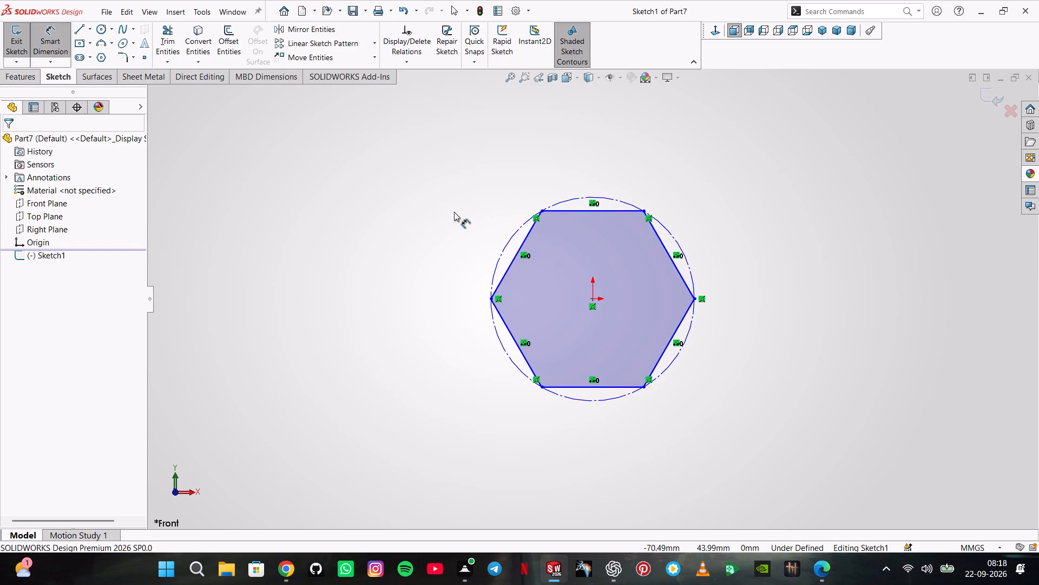
click(514, 235)
click(476, 230)
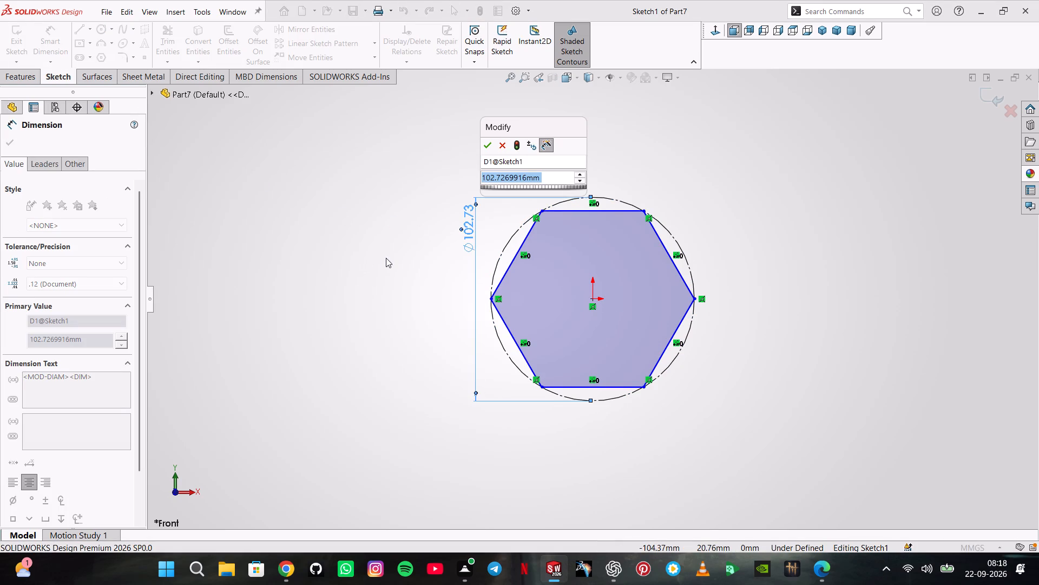
key(2)
key(4)
key(Return)
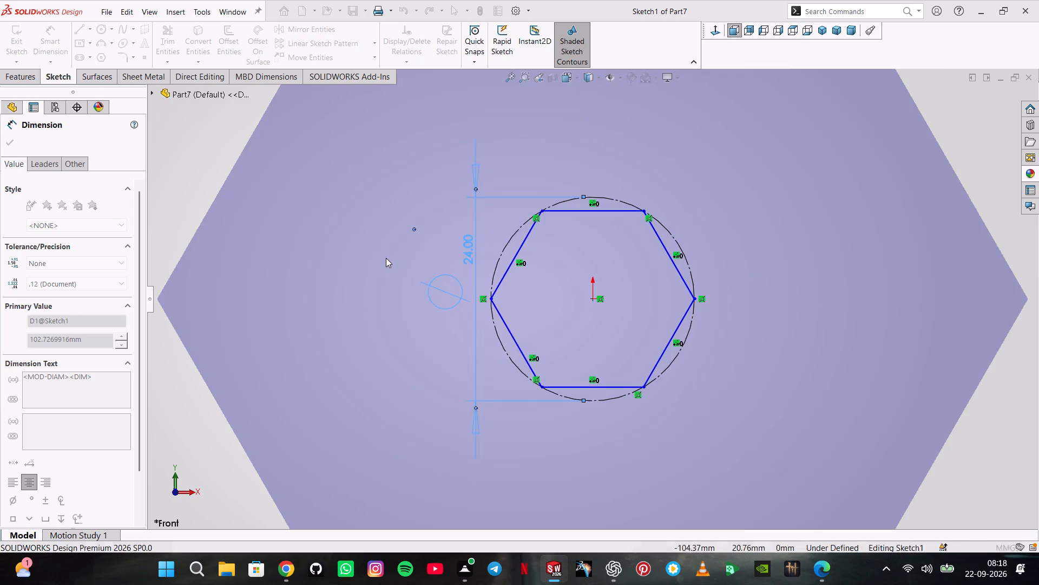
click(19, 143)
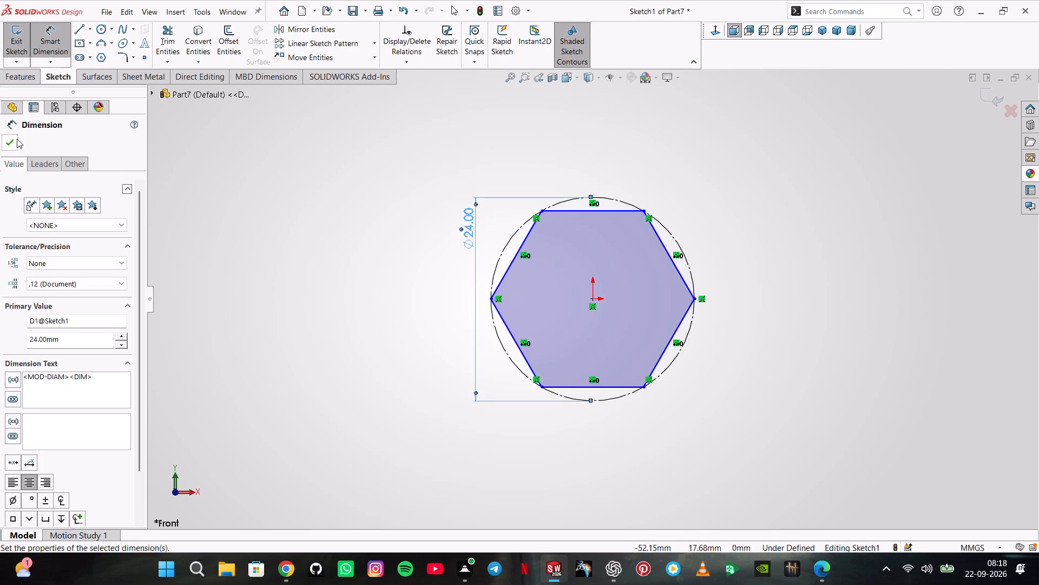
click(3, 155)
click(17, 141)
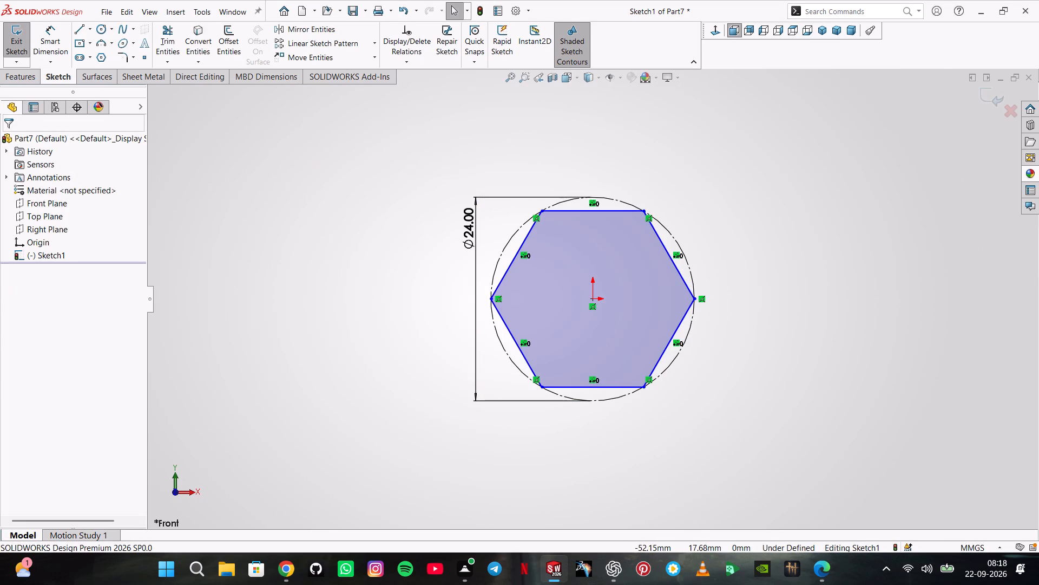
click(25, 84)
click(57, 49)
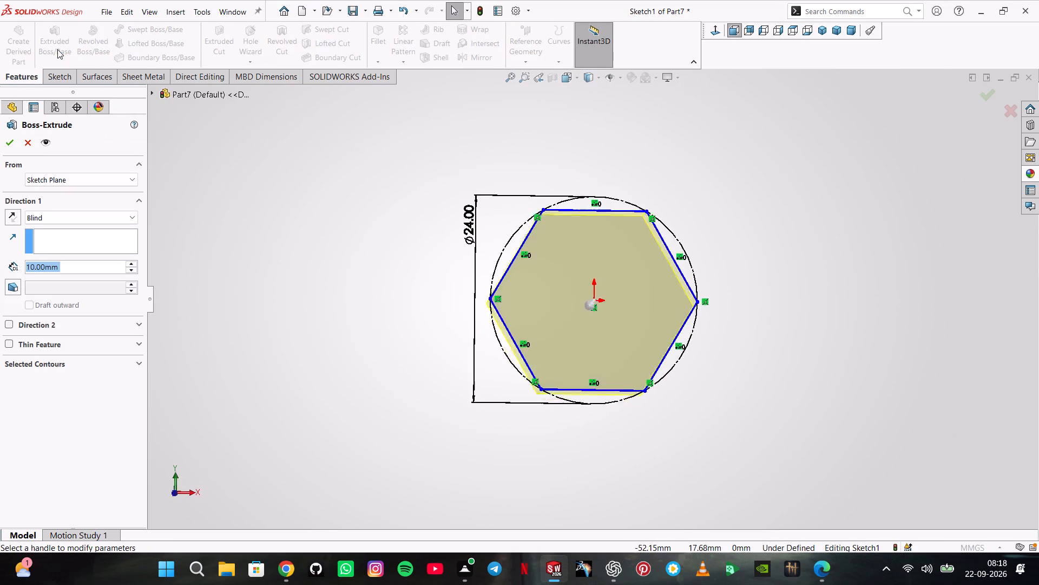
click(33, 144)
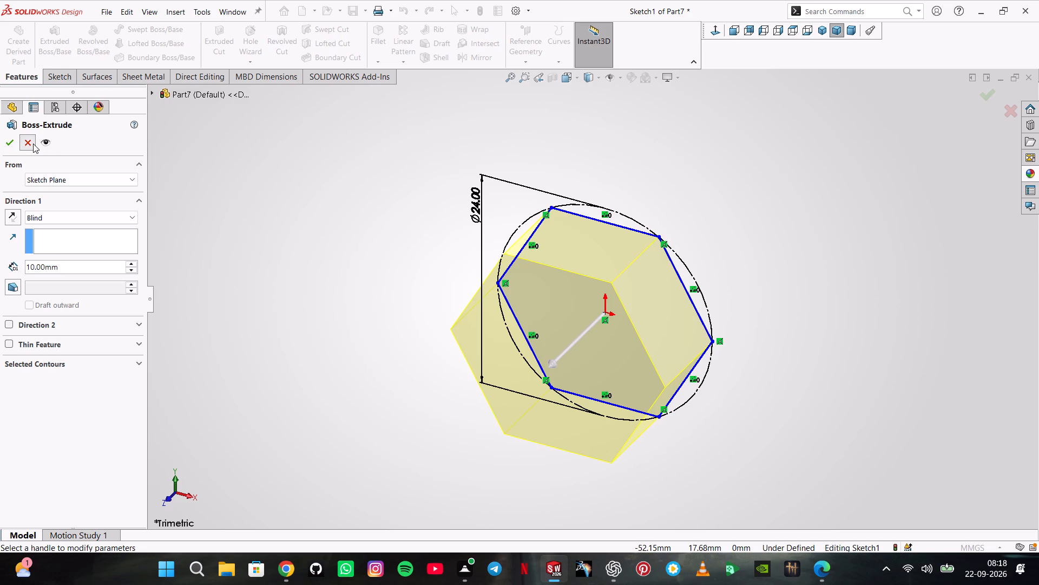
Draw a circle centred on the origin inside the hexagon and set its radius to 6 mm.
click(61, 77)
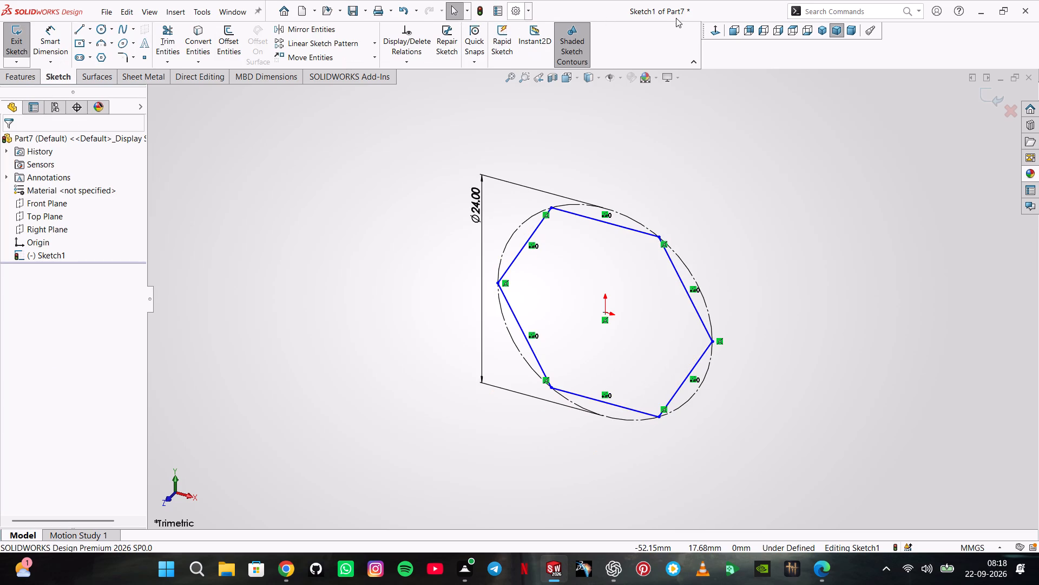
click(722, 30)
click(103, 33)
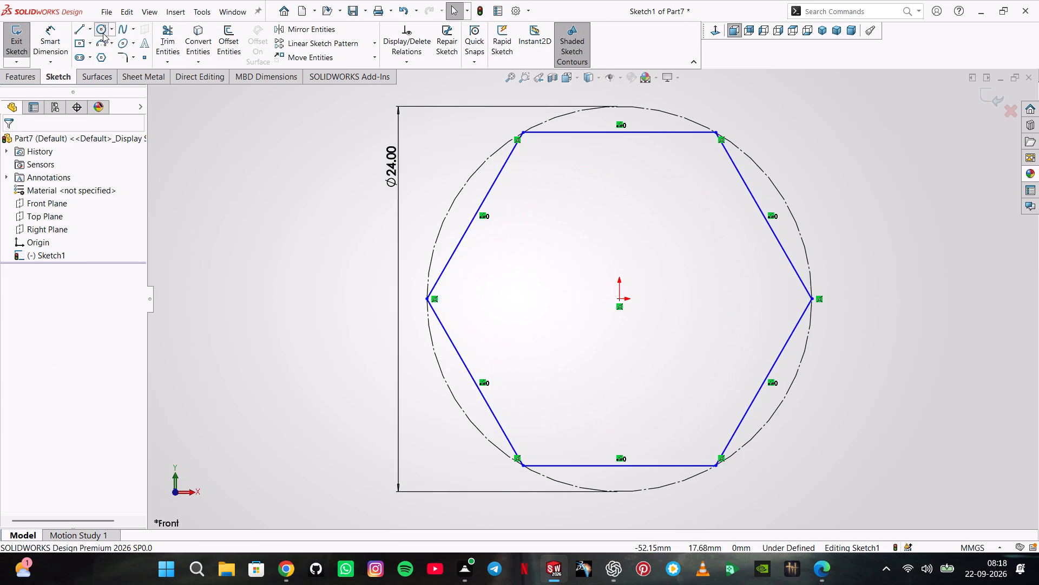
click(621, 300)
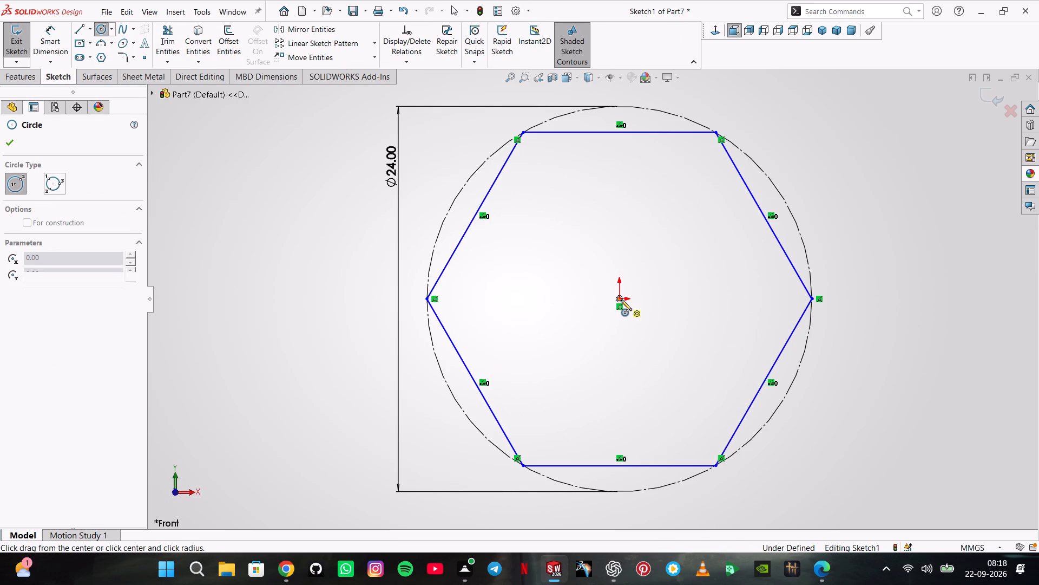
click(583, 330)
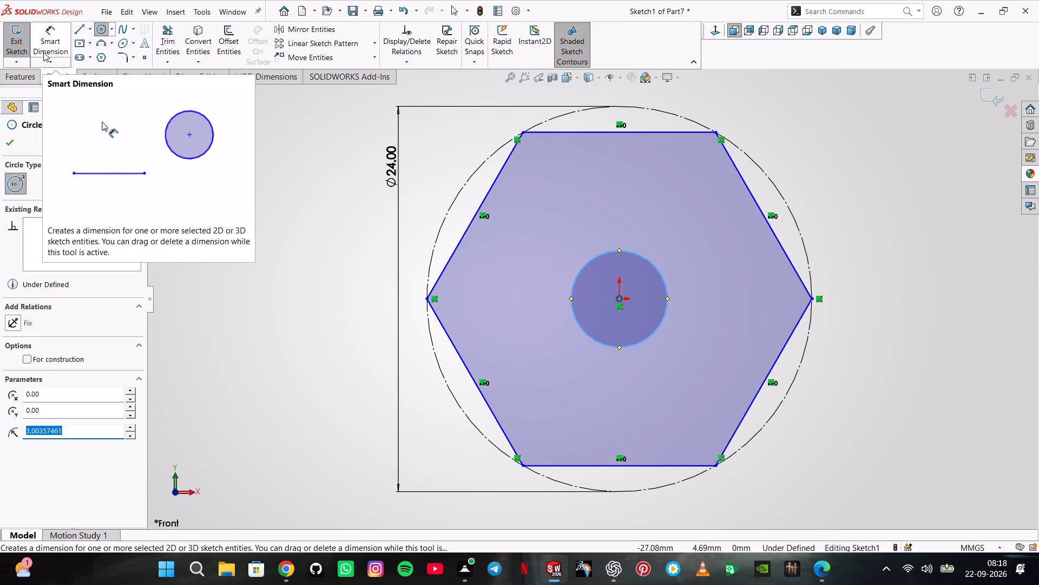
key(6)
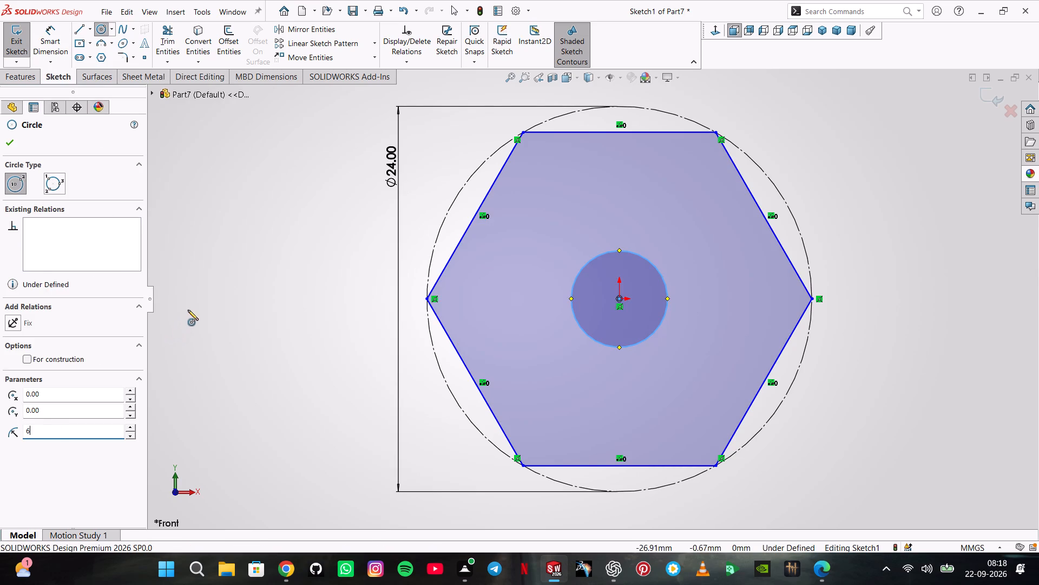
key(Return)
click(6, 140)
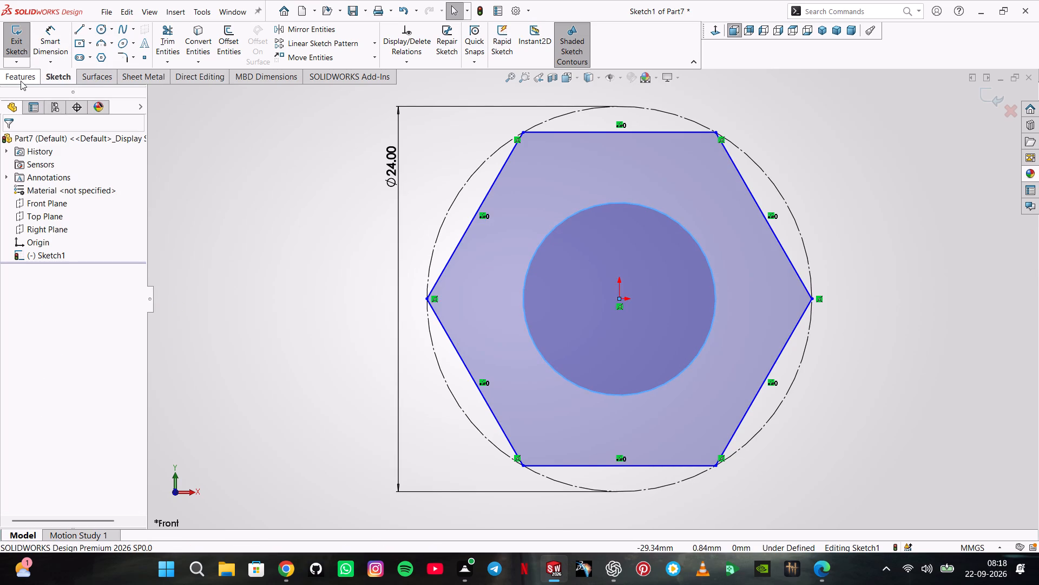
Extrude the hexagon with its central circular hole 15 mm as a blind boss.
click(21, 81)
click(60, 61)
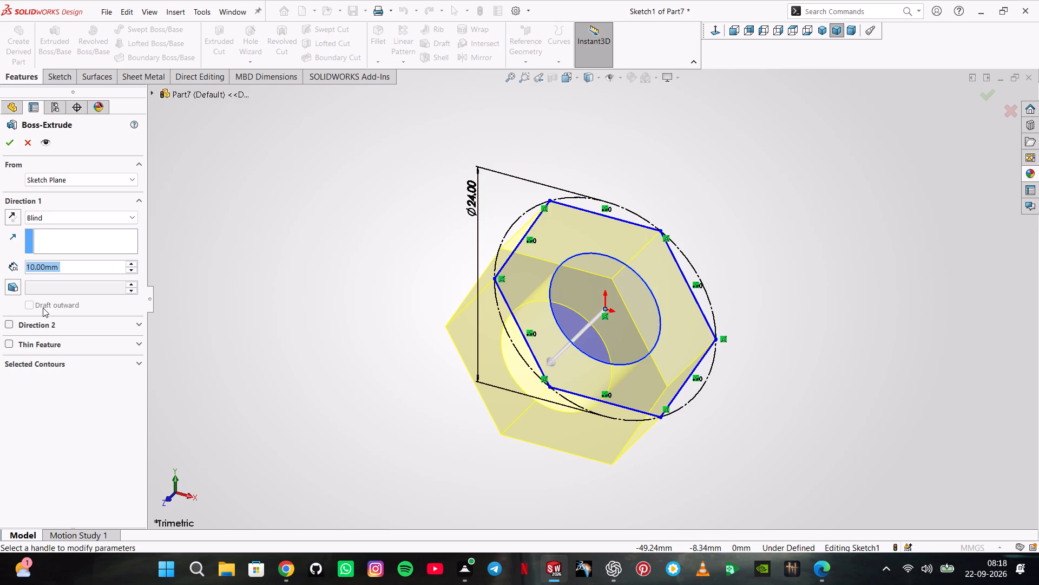
text(15)
key(Return)
key(Return)
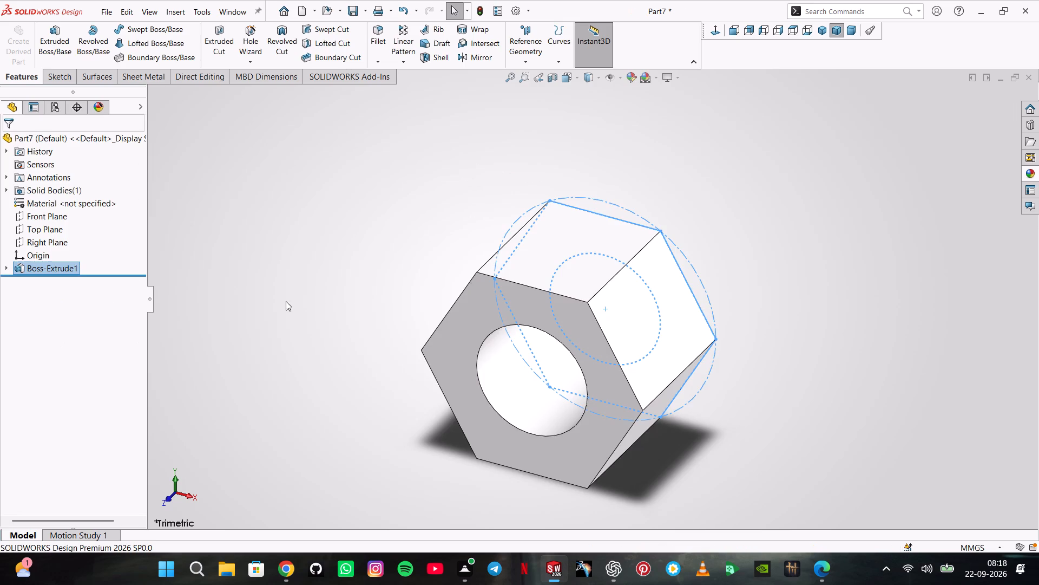
click(498, 195)
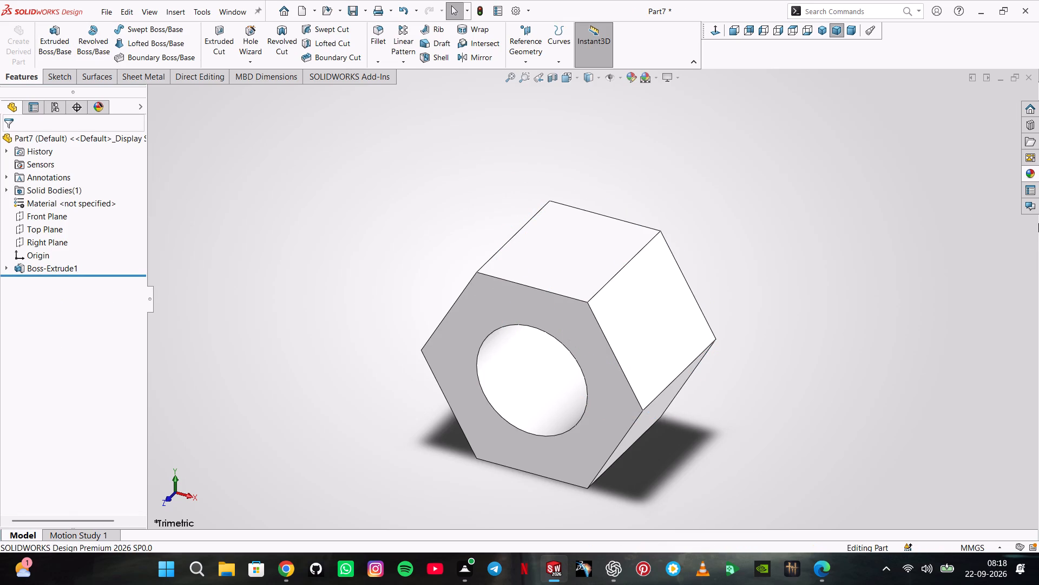
Try brushed and polished steel on the hexagonal nut, ending with the sandblasted steel appearance applied.
click(1027, 175)
click(918, 125)
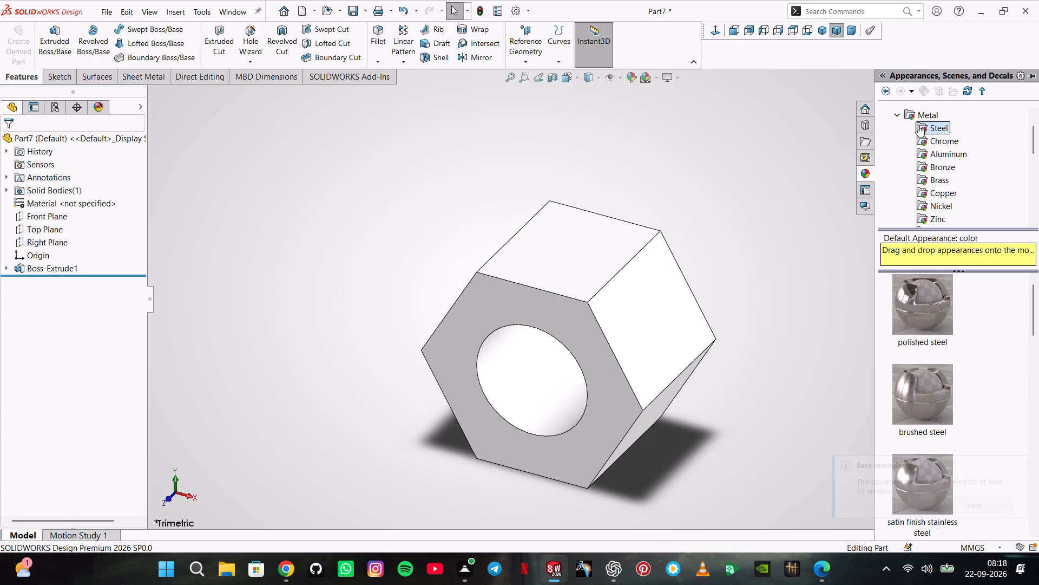
click(915, 398)
click(915, 398)
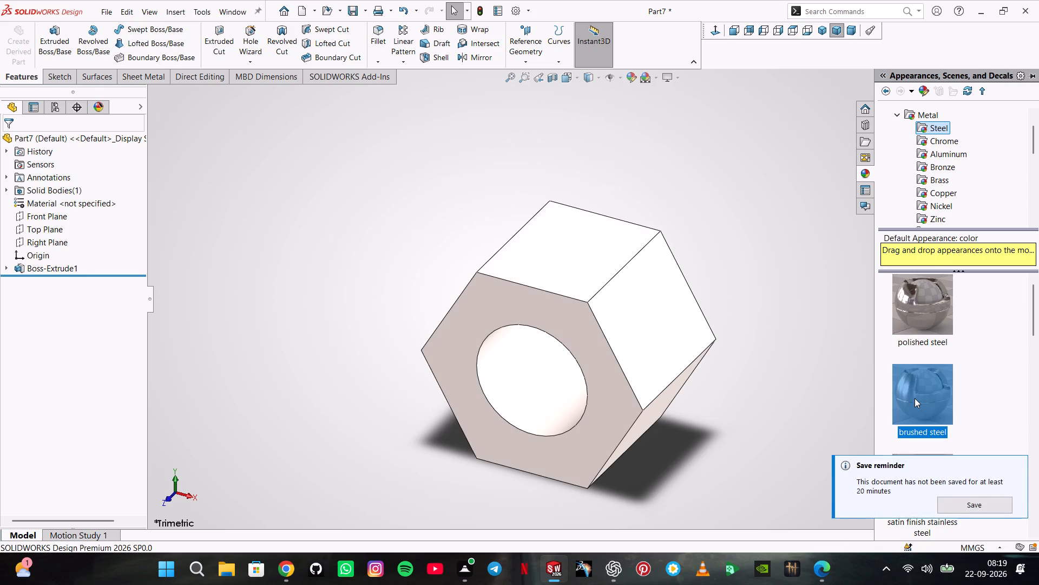
double_click(910, 328)
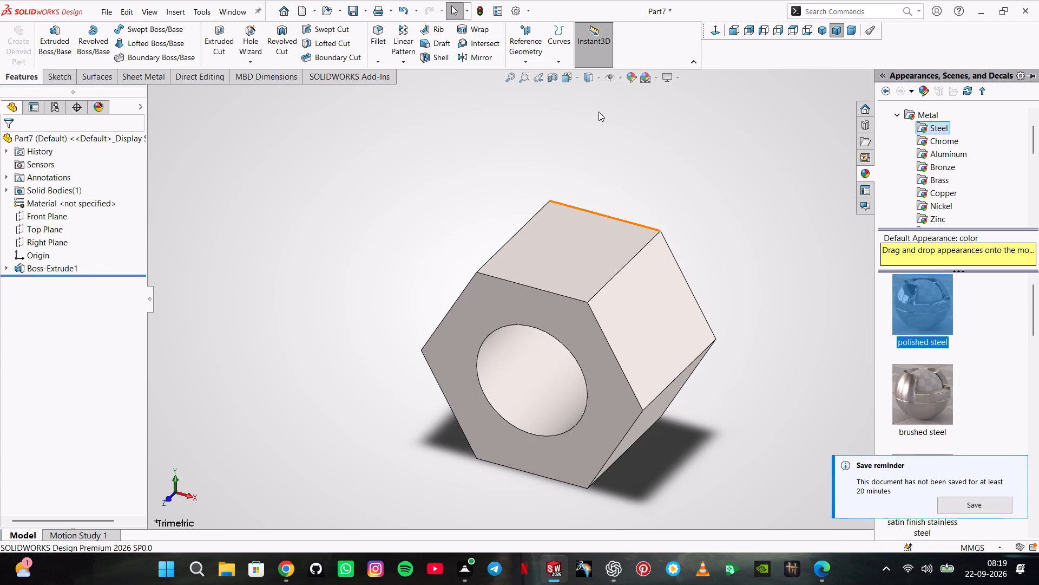
scroll(918, 240, down, 3)
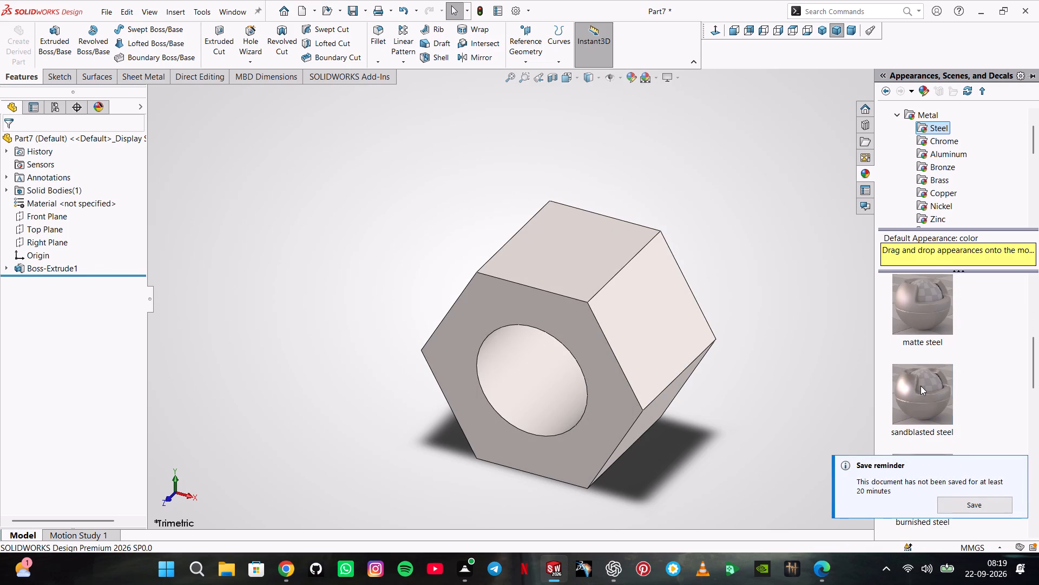
click(920, 386)
click(920, 386)
Save the nut as Part4.SLDPRT in the ASSMEBLY folder.
click(983, 503)
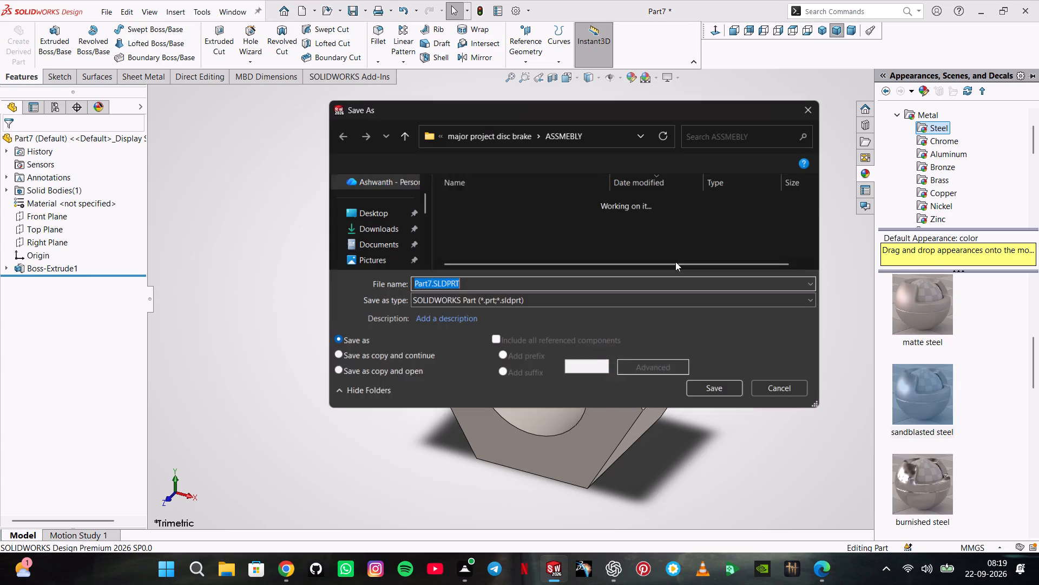
click(425, 283)
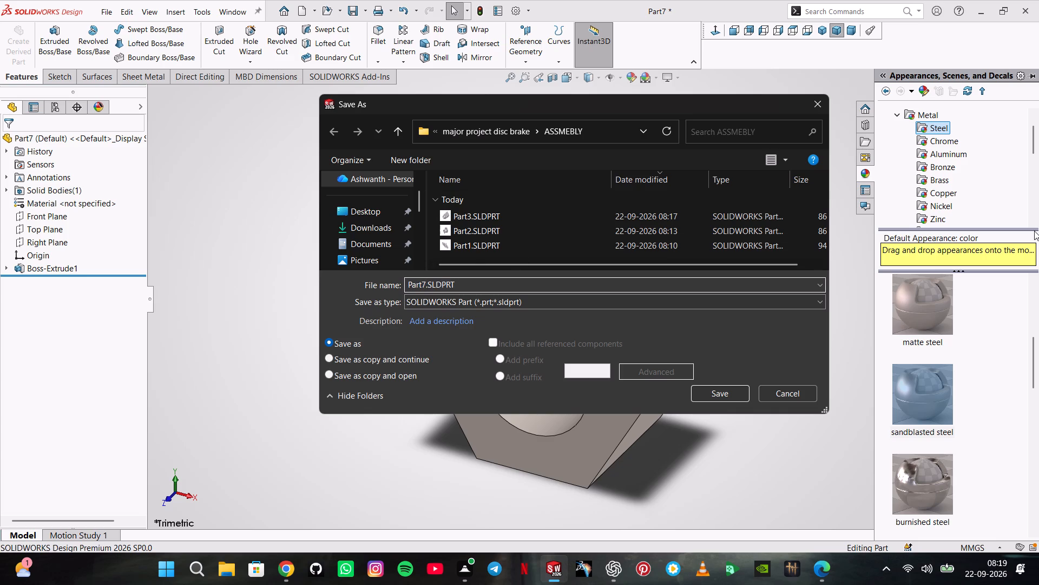
key(BackSpace)
key(4)
key(Return)
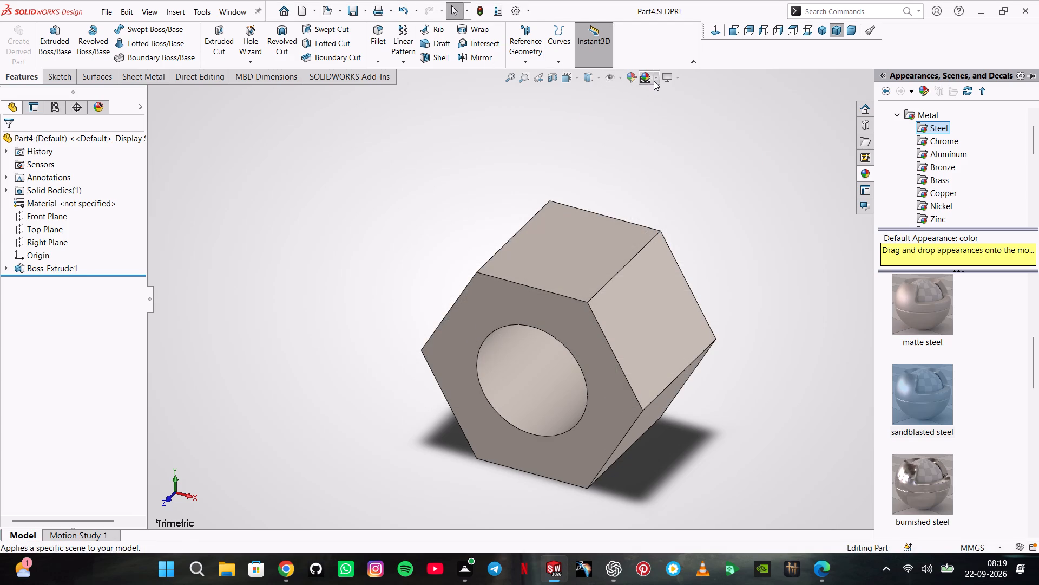
Apply a different background scene to the nut part and save the file again.
click(654, 81)
click(664, 118)
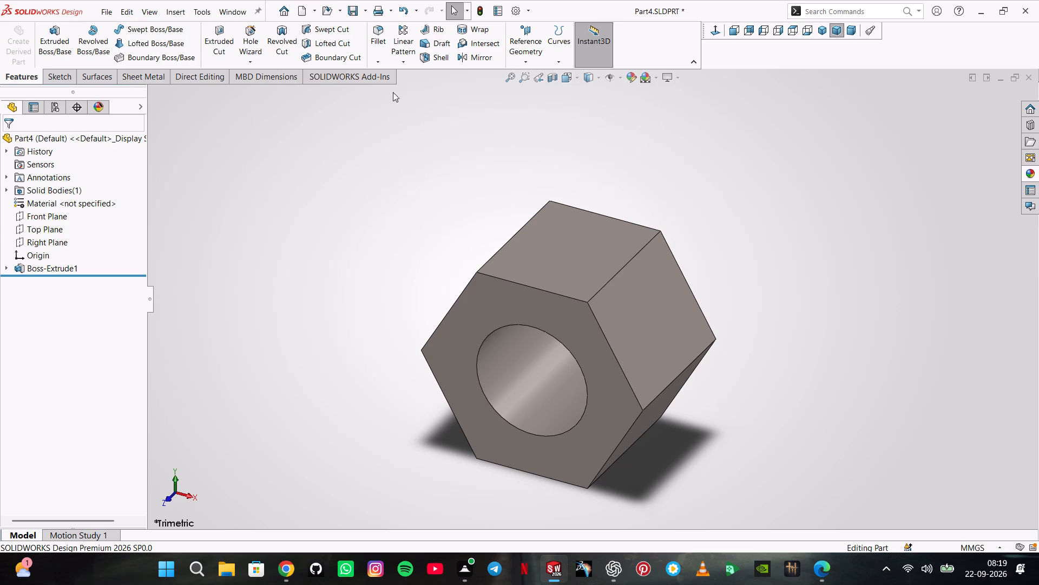
click(106, 6)
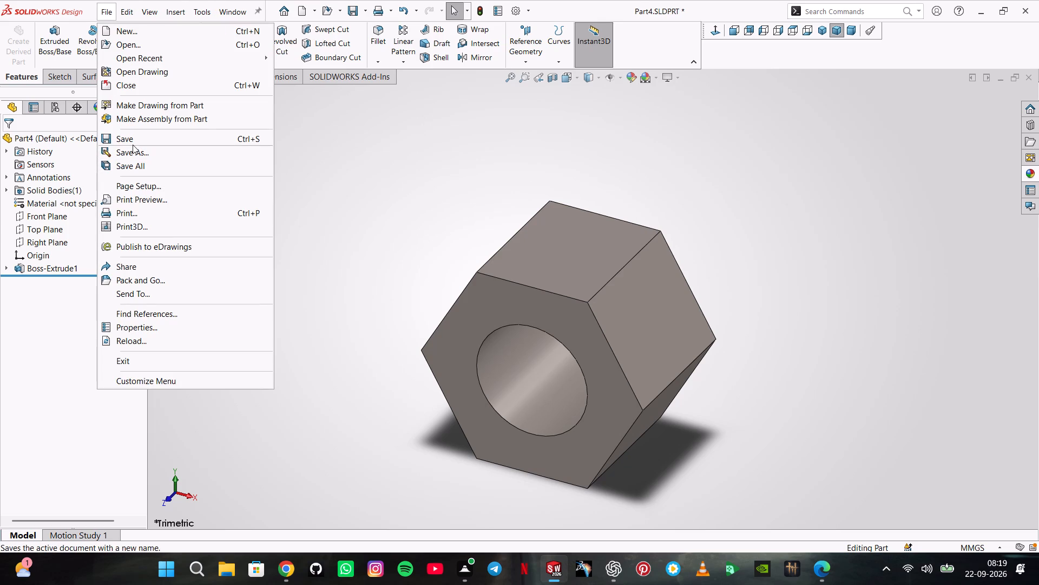
click(133, 145)
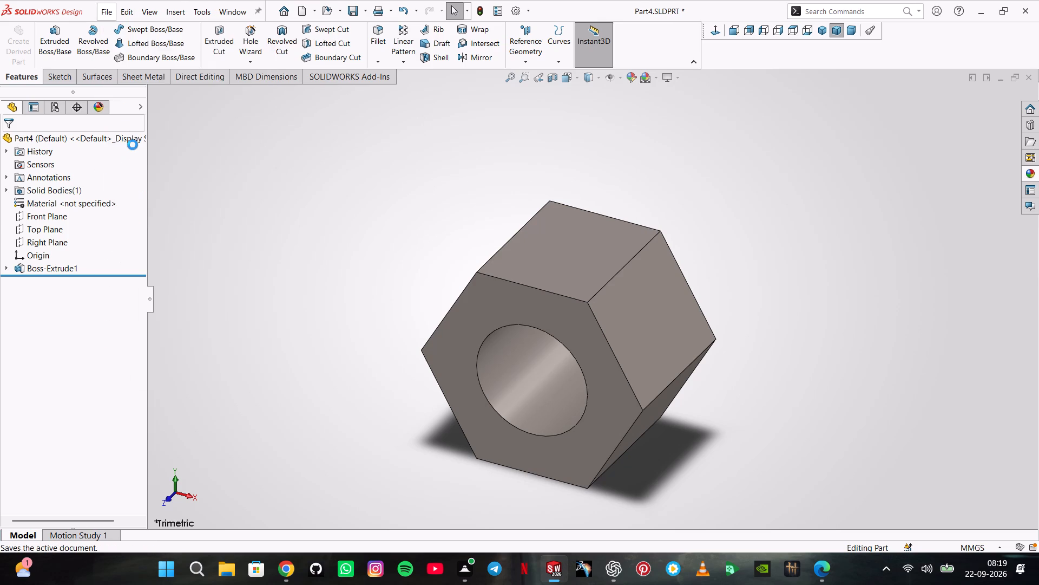
Create a new part document and set its units to MMGS.
click(110, 12)
click(112, 34)
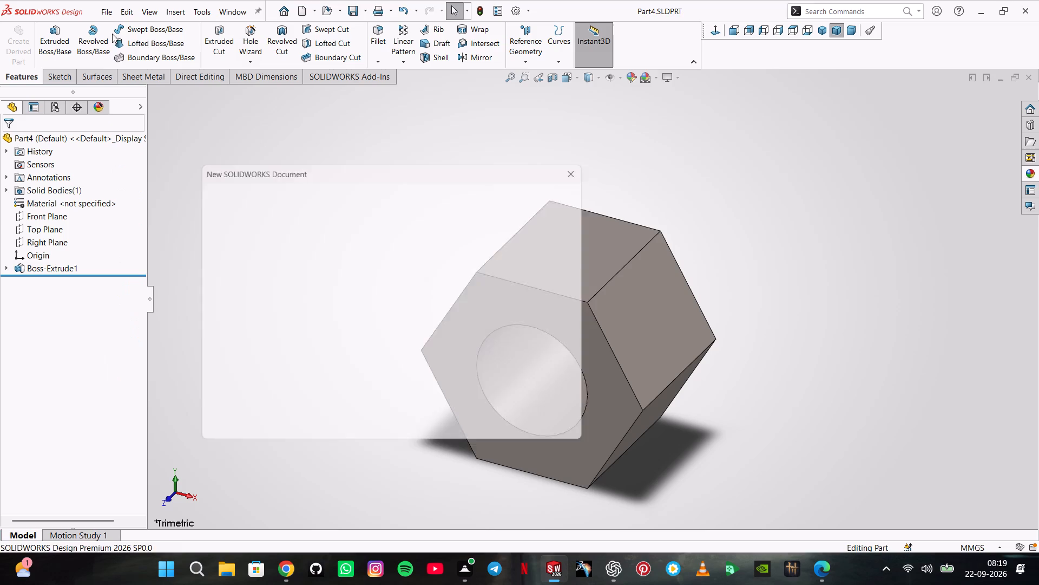
click(435, 419)
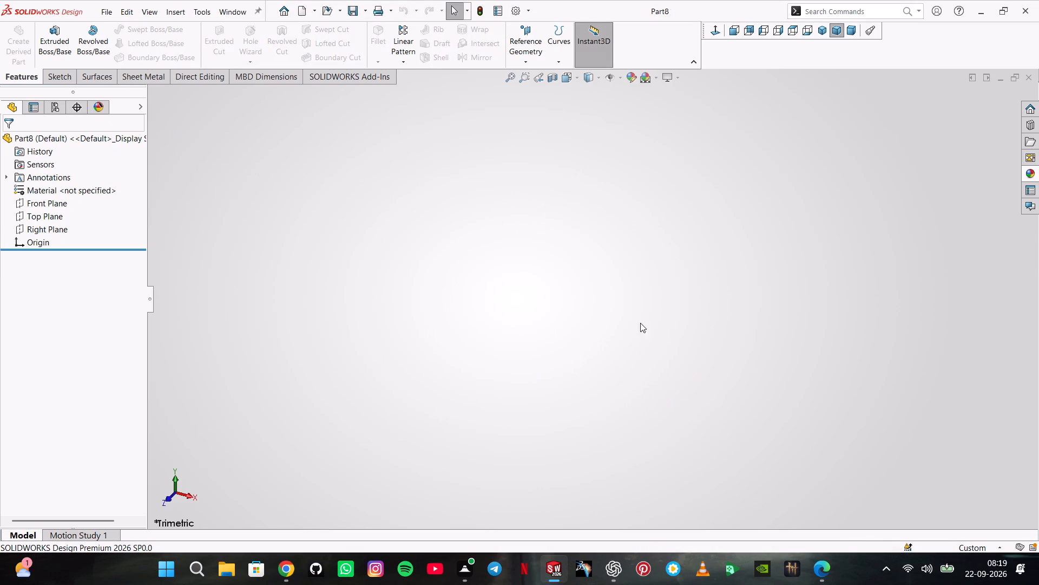
click(985, 544)
click(953, 482)
Start a sketch on the Front Plane and draw a vertical centreline about 91 mm long upward from the origin.
click(45, 200)
click(55, 188)
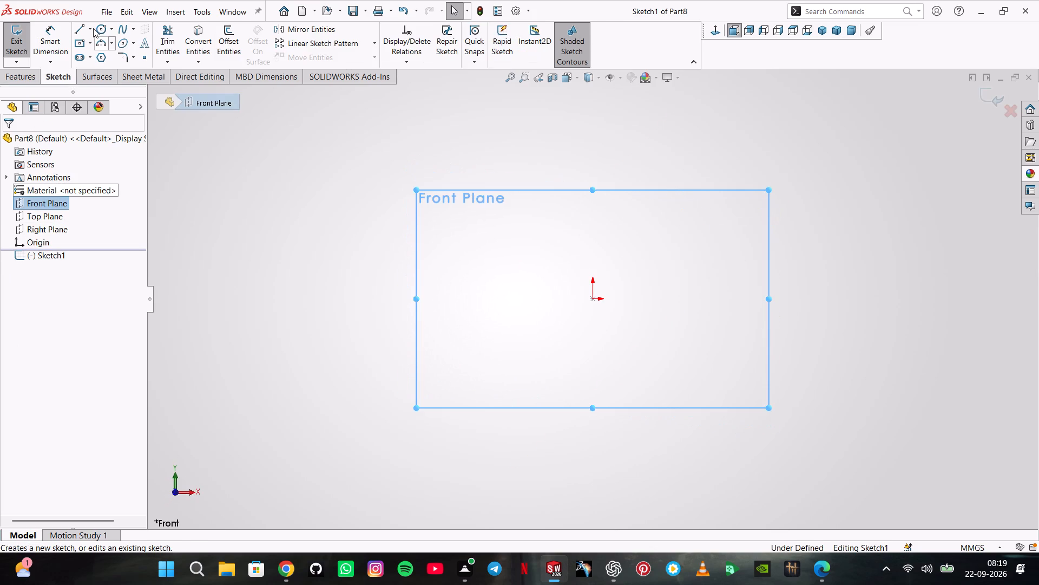
click(89, 26)
click(100, 56)
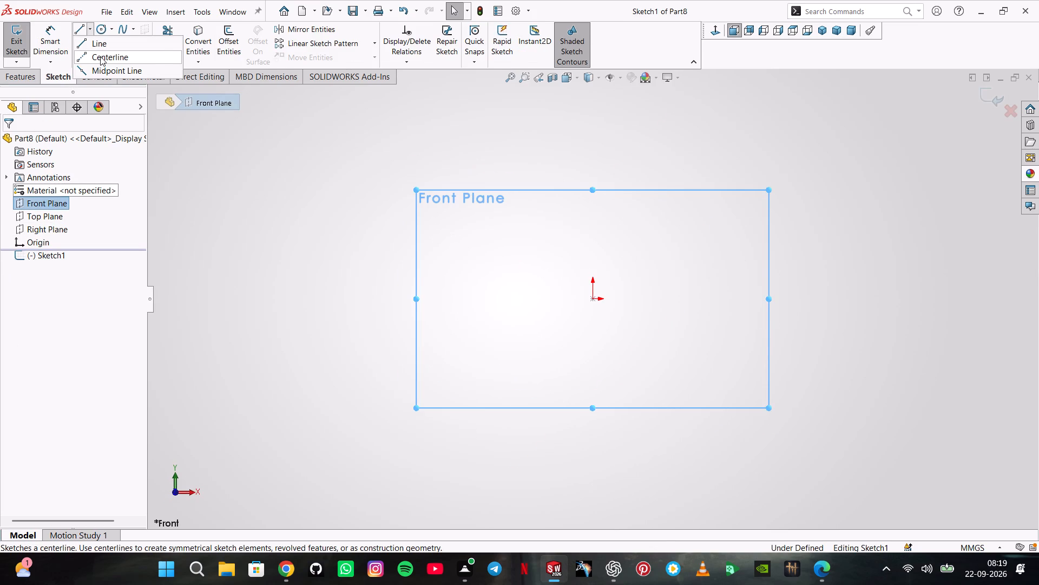
click(594, 298)
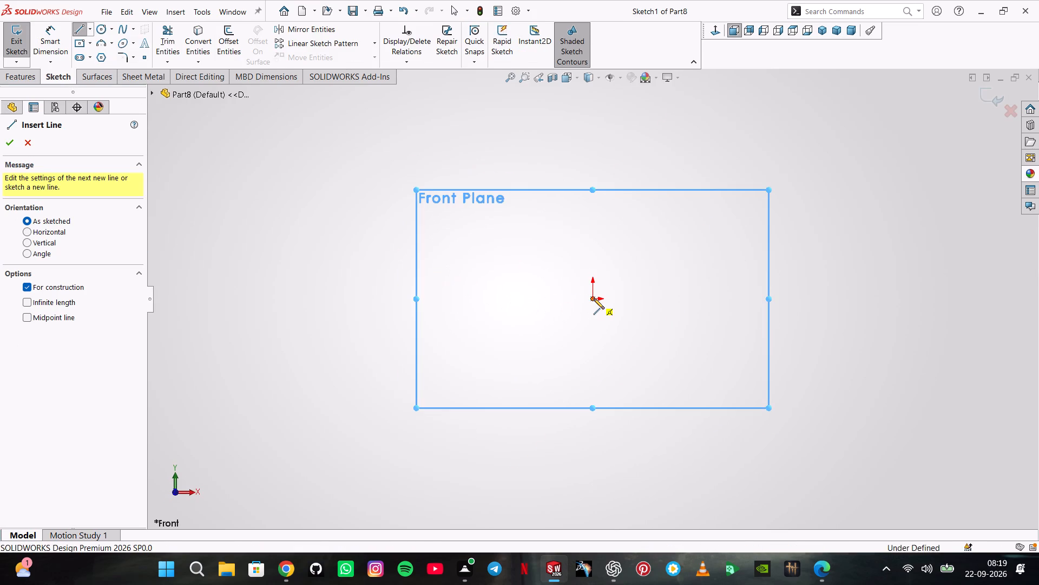
click(590, 119)
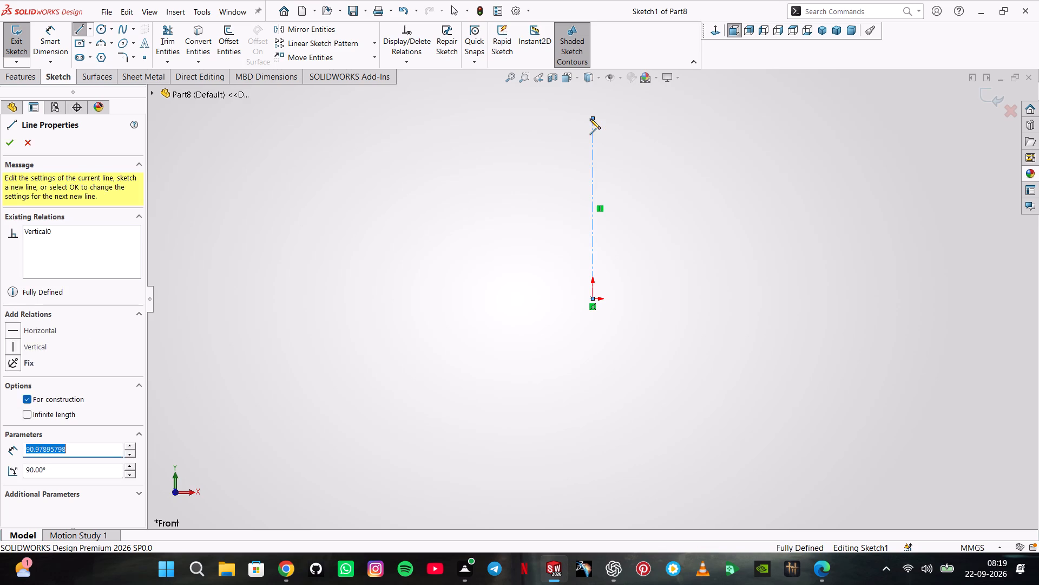
double_click(517, 144)
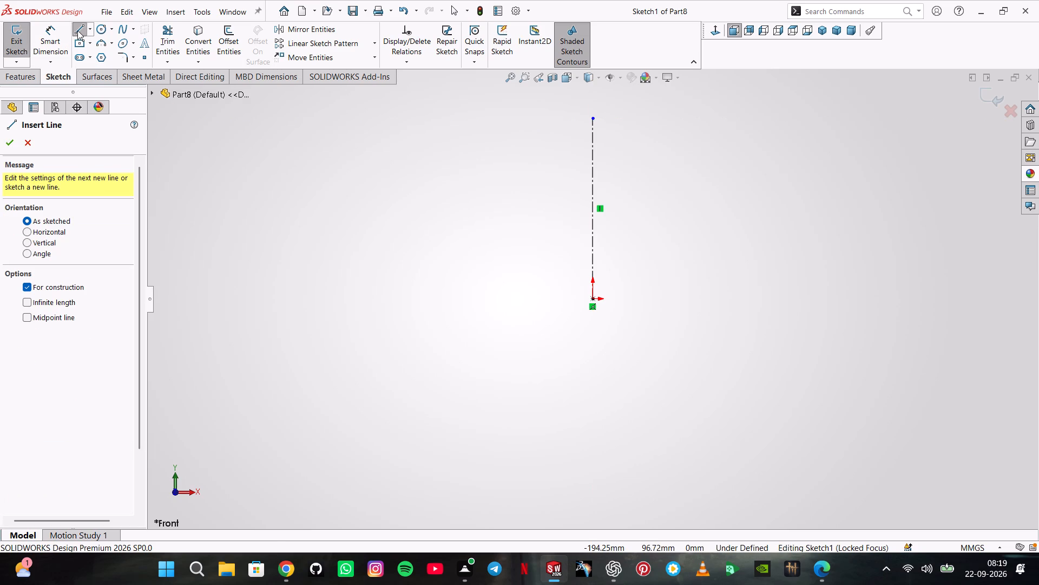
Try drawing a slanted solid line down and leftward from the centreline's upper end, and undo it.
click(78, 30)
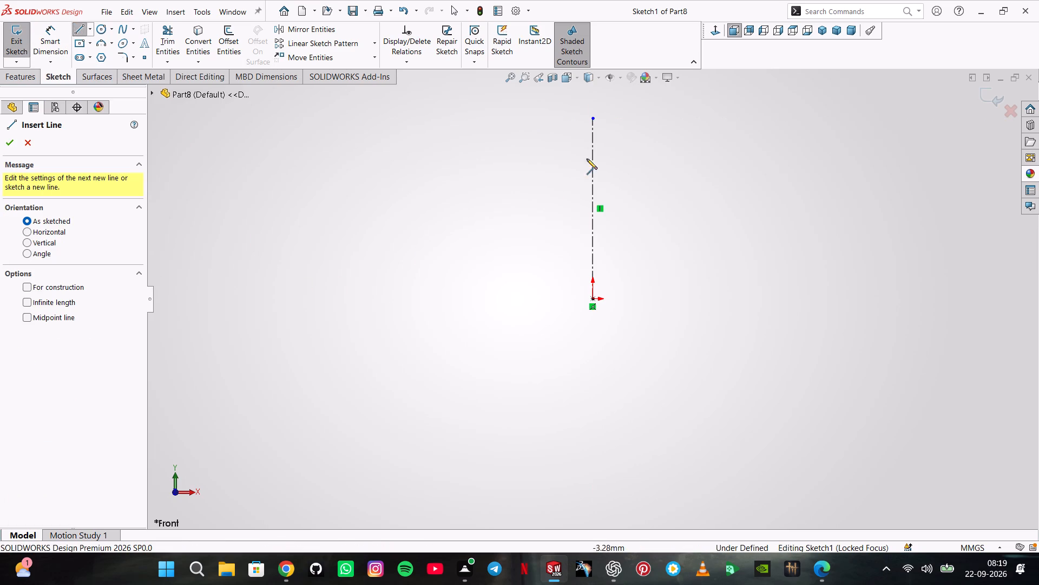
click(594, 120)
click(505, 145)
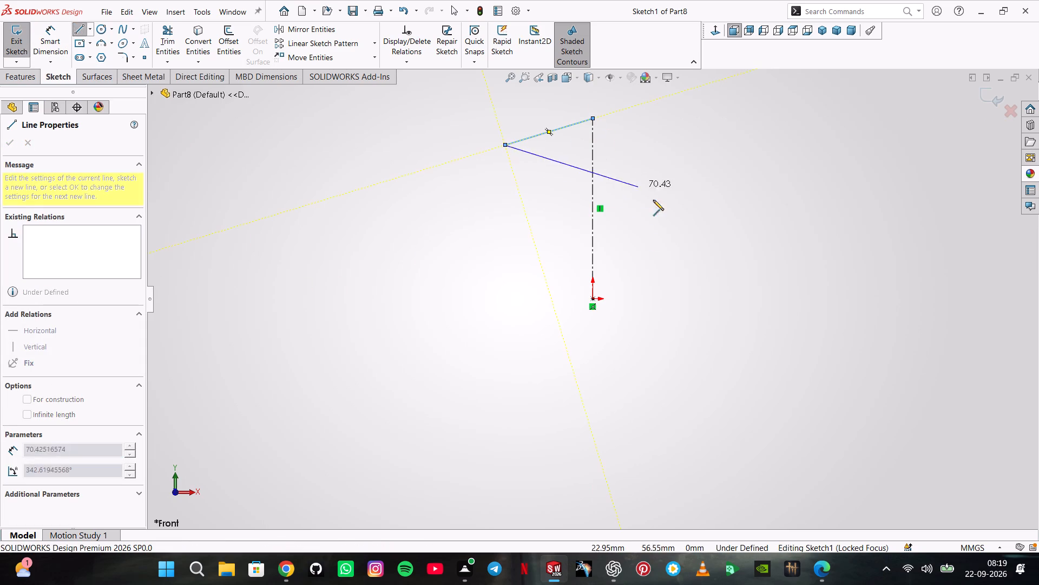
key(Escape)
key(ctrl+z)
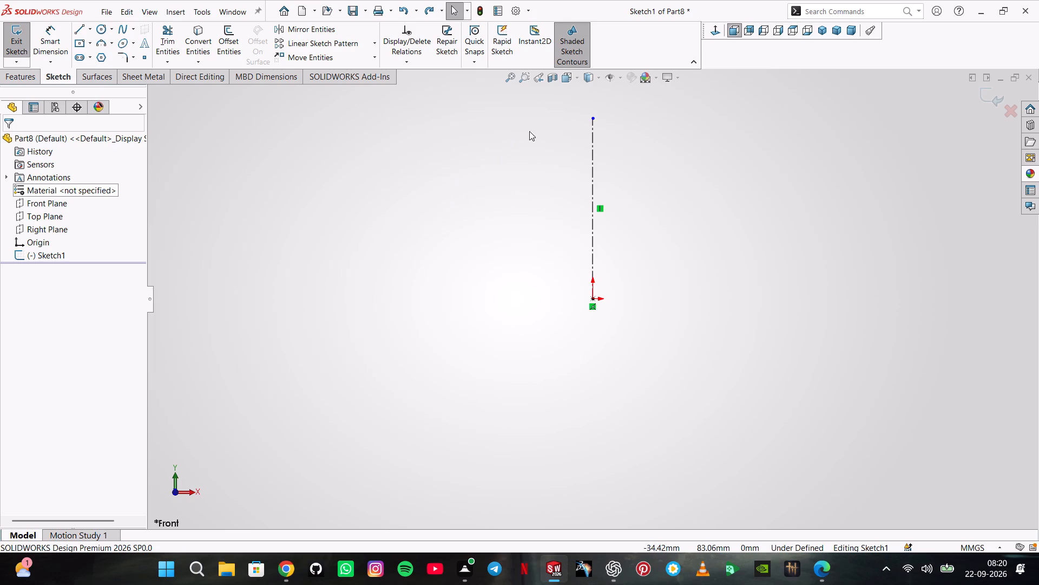
Draw a horizontal line about 26.23 mm long leftward from the centreline's upper end.
click(79, 30)
click(595, 118)
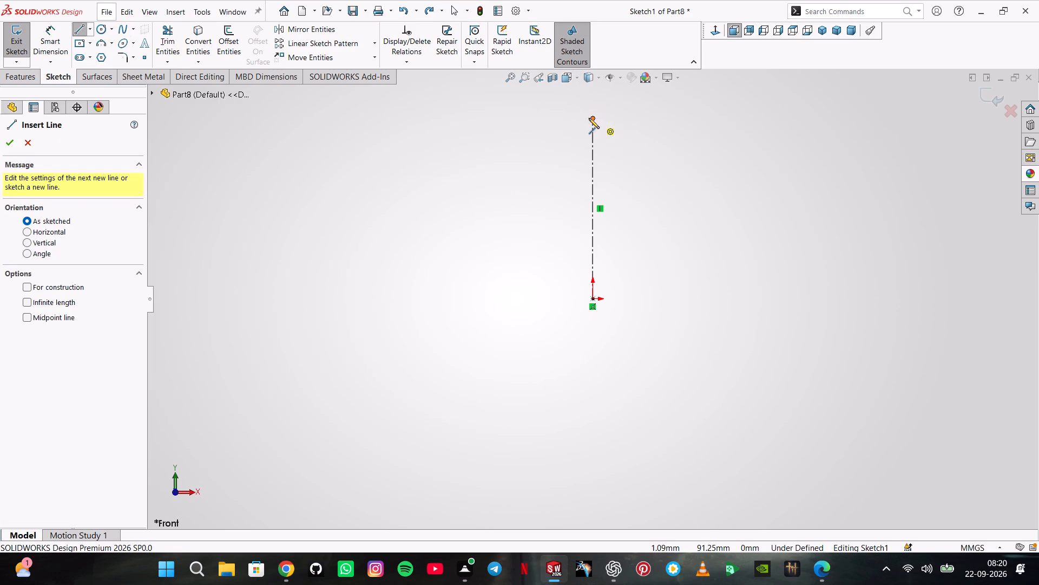
click(541, 119)
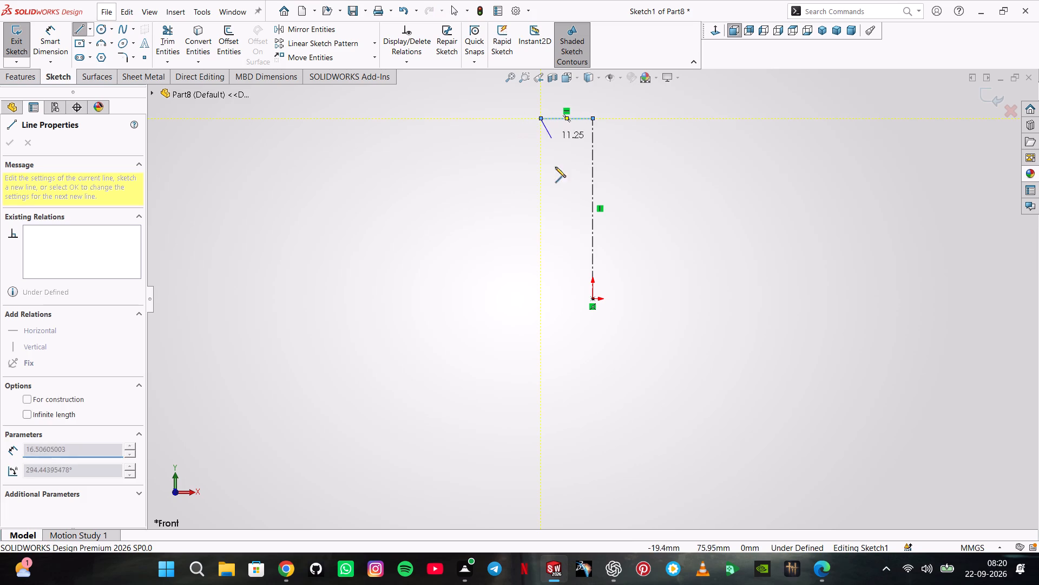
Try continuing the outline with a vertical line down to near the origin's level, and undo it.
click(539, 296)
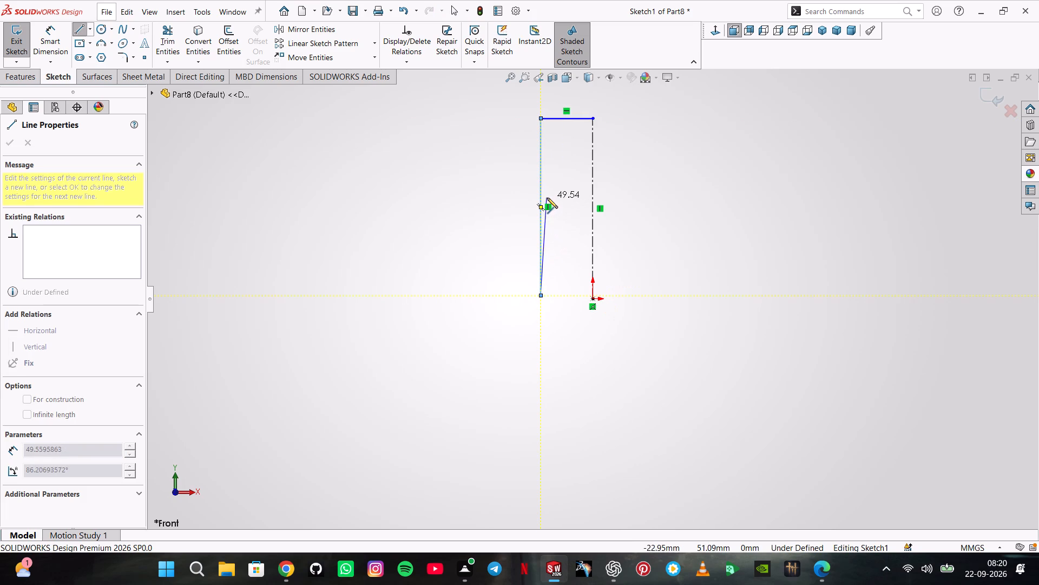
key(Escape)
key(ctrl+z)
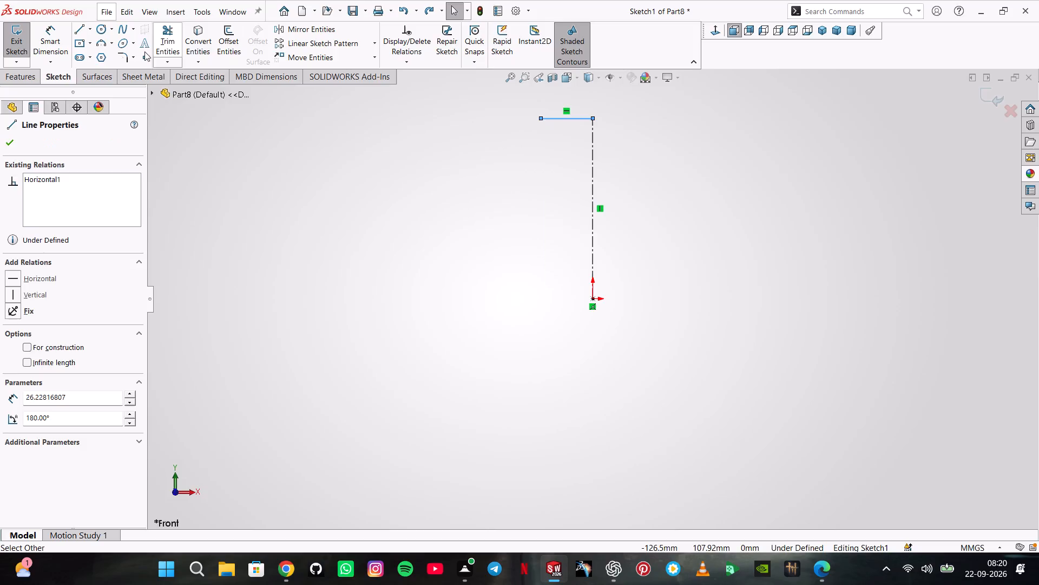
Draw a horizontal line about 26.23 mm leftward from the origin and a vertical line joining it to the upper line's outer end.
click(80, 33)
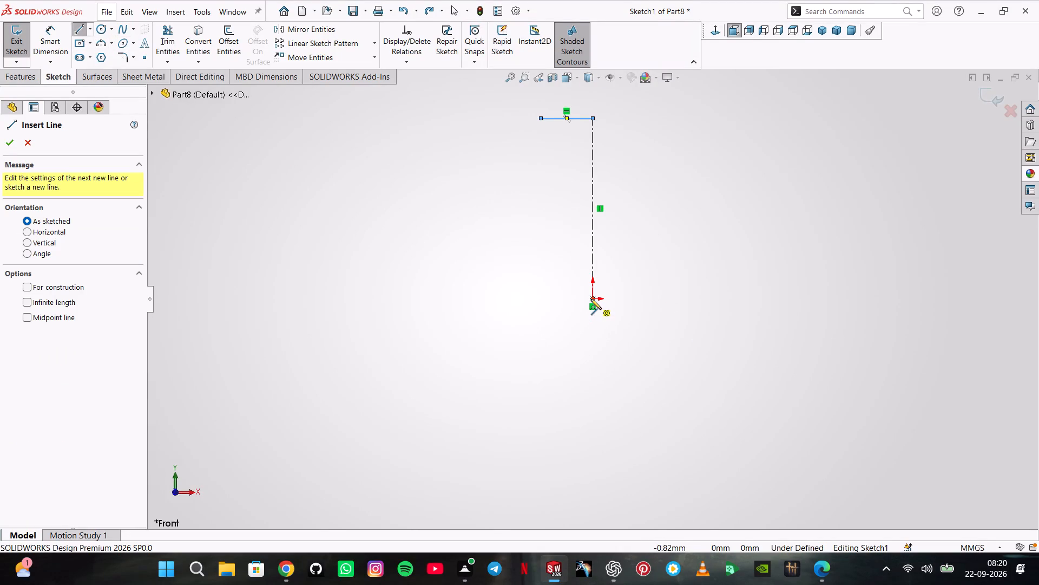
click(591, 299)
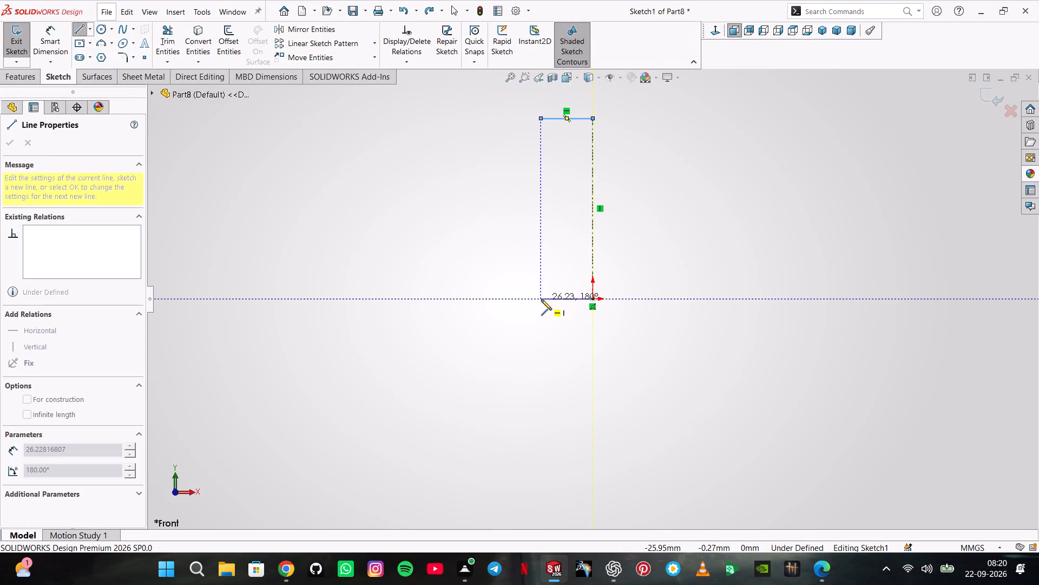
click(541, 300)
click(537, 120)
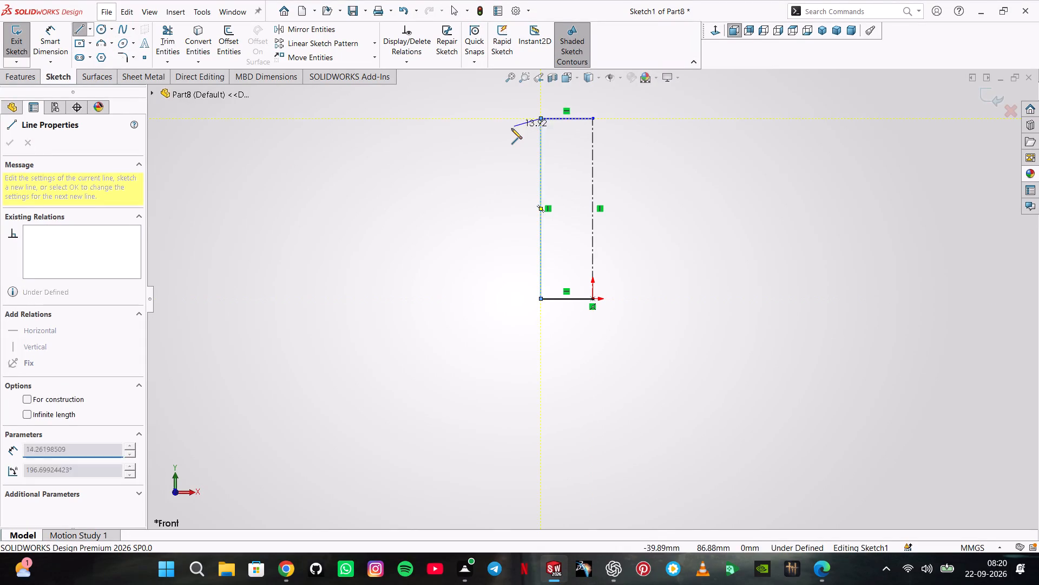
double_click(511, 128)
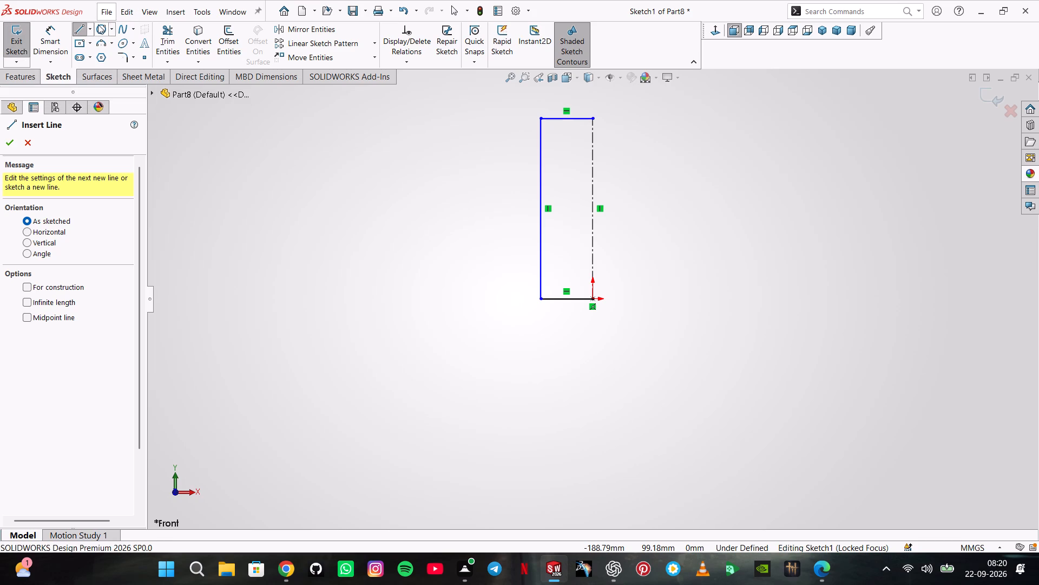
Draw a thin horizontal corner rectangle across the outline's lower part, overlapping both long sides, starting at about X -32.24, Y 23.22 mm.
click(90, 43)
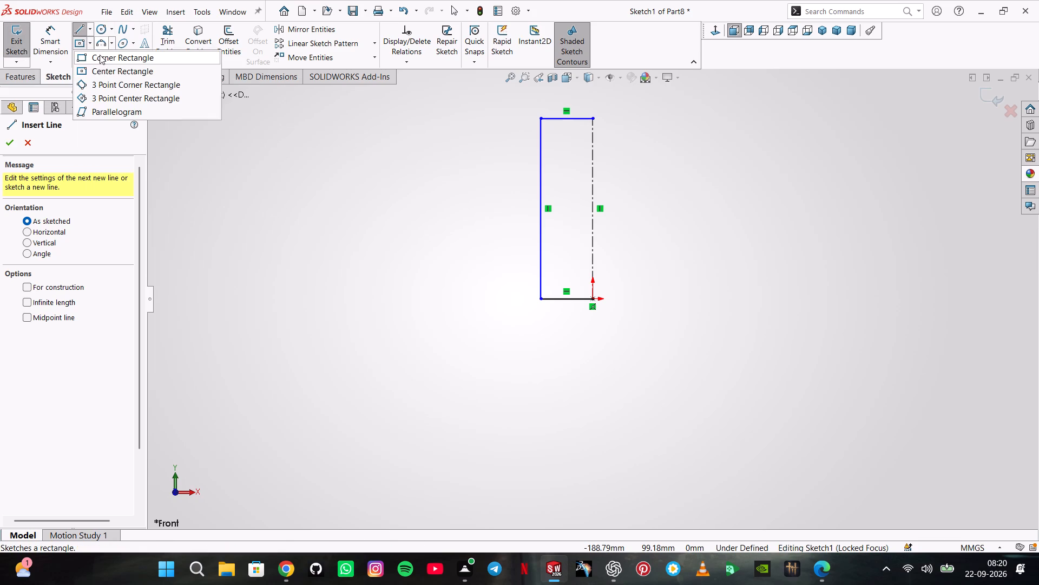
click(97, 58)
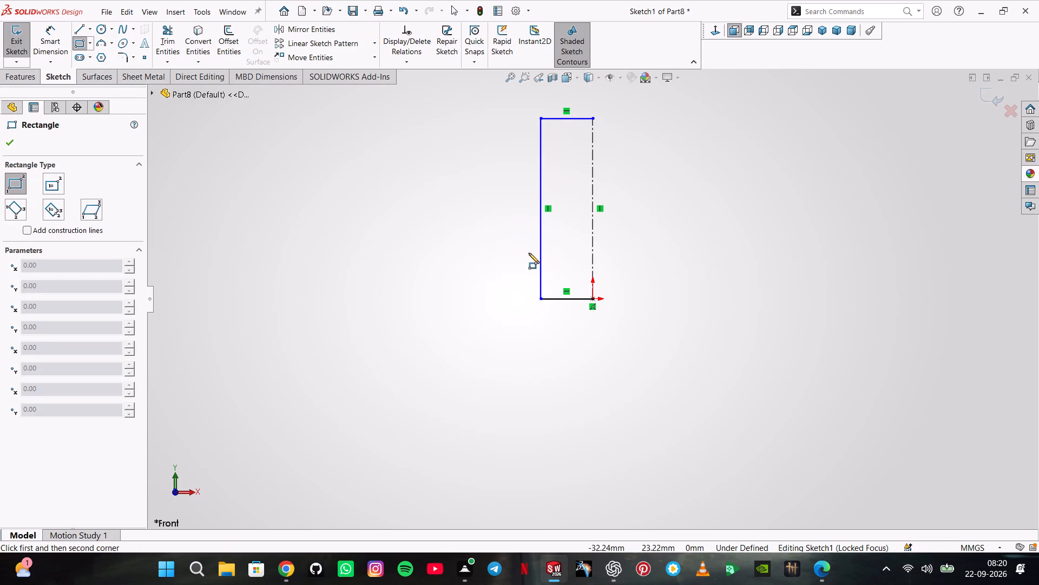
click(529, 253)
click(601, 265)
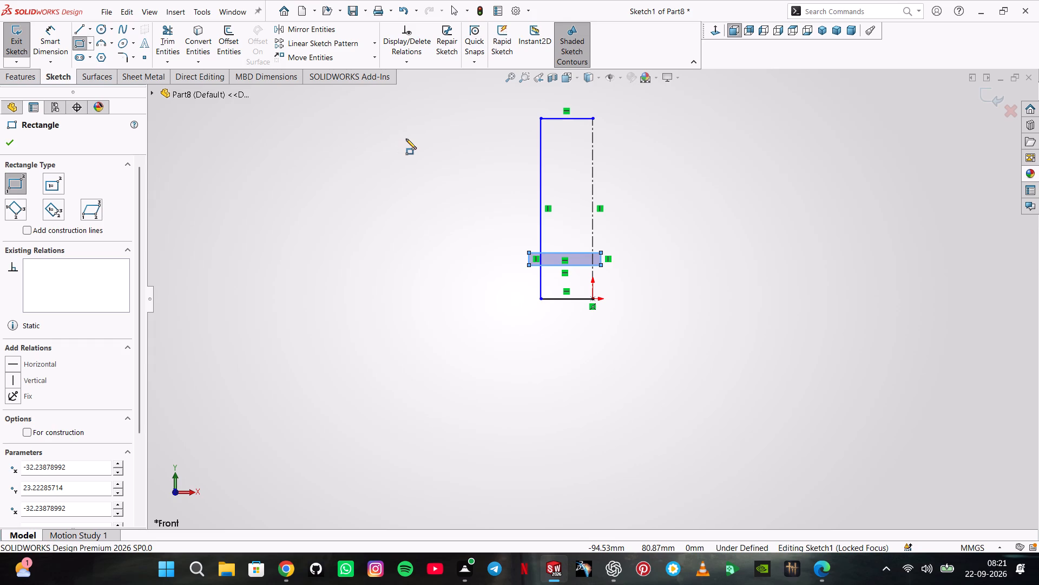
click(83, 43)
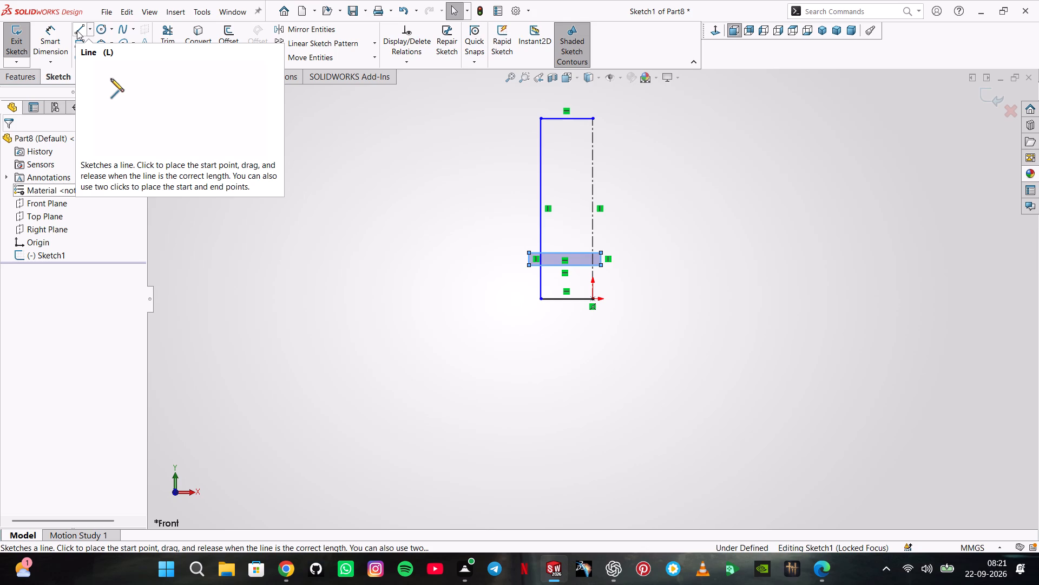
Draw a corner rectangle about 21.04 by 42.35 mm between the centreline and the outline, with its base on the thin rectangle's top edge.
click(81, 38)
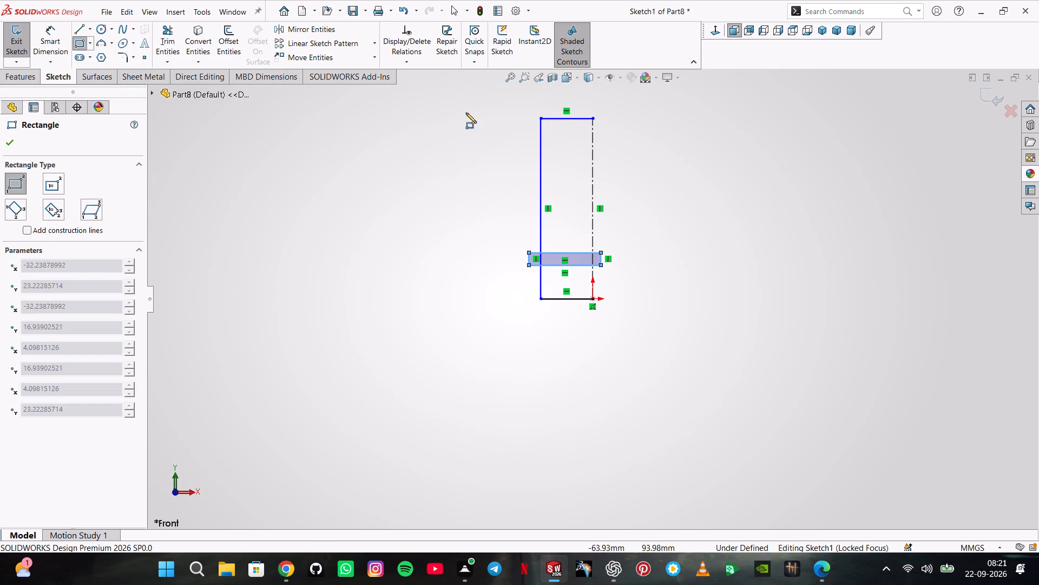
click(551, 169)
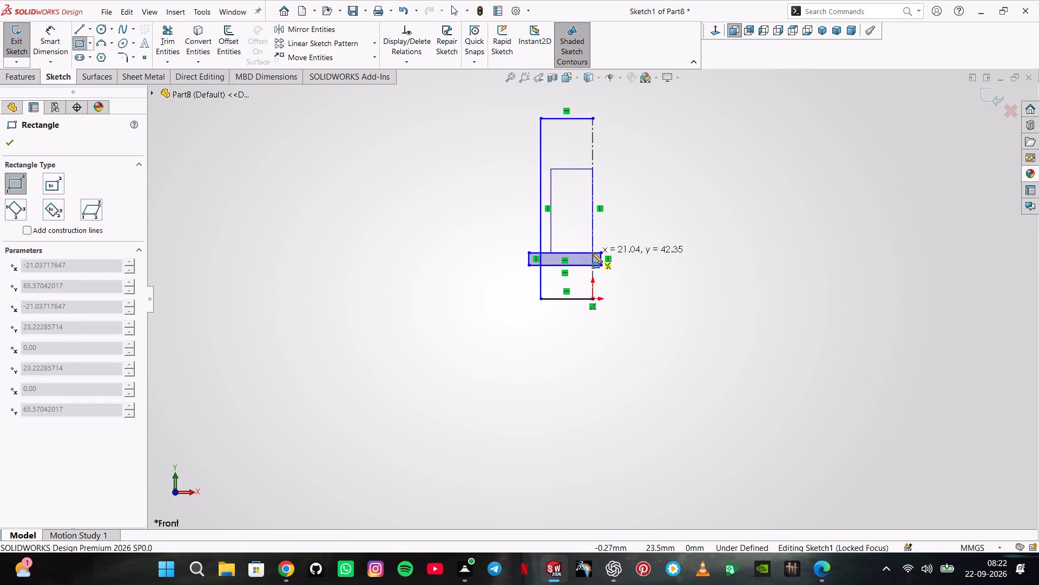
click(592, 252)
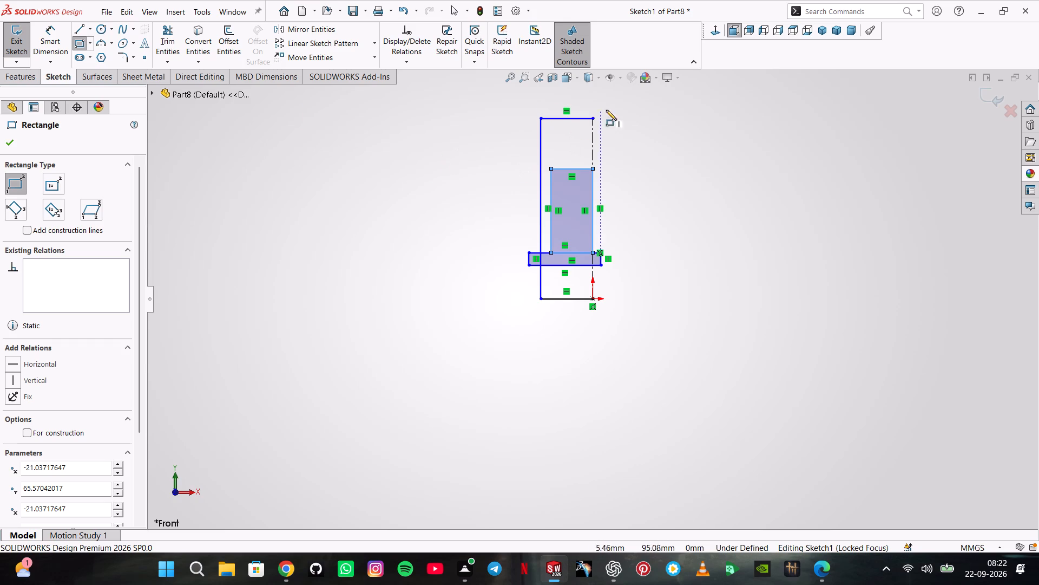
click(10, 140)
Delete all the entities in the current sketch, including the centreline, outline and both rectangles.
drag(680, 110, 666, 105)
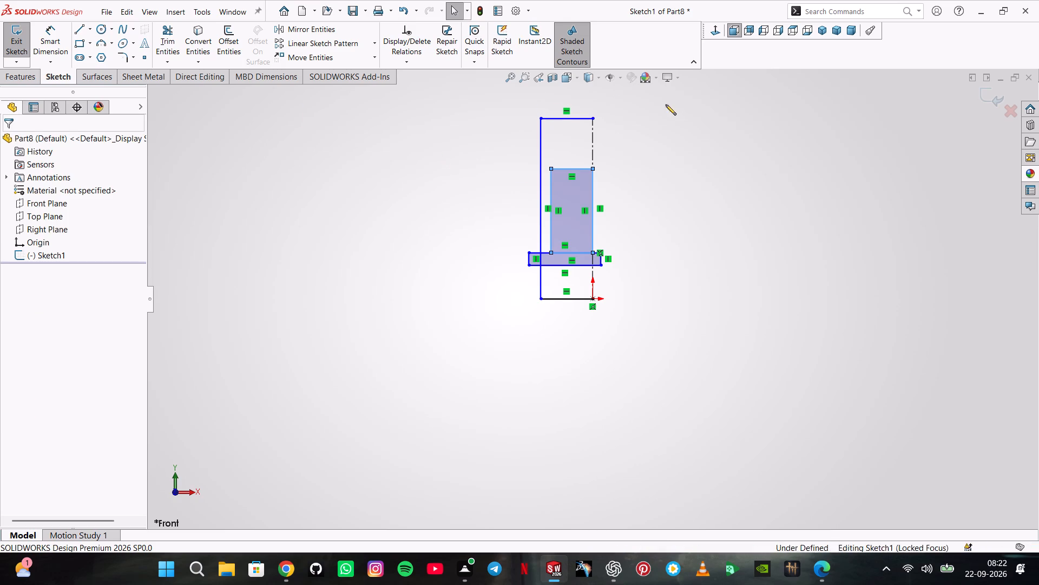
drag(666, 105, 727, 304)
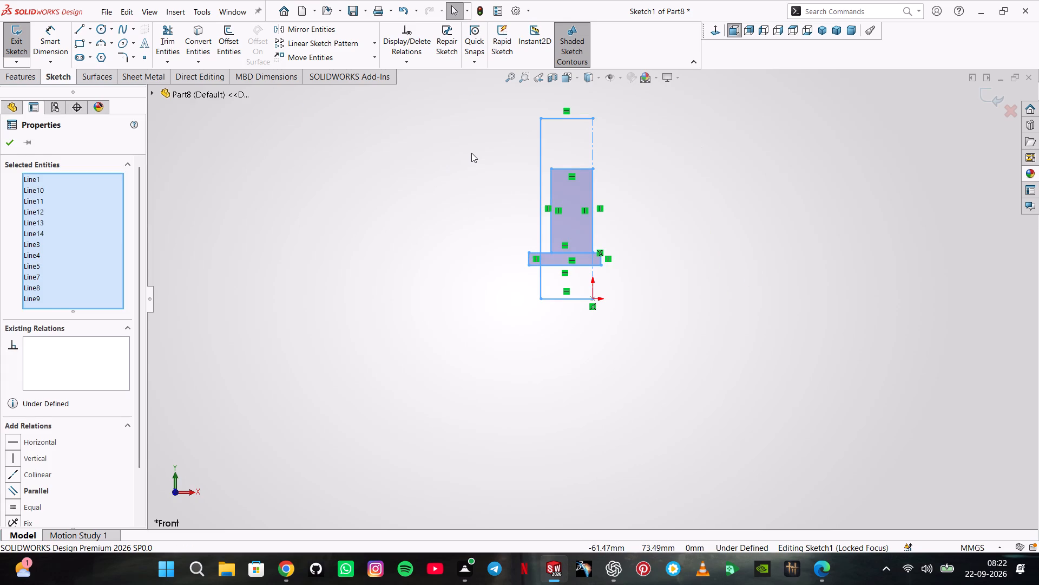
key(Delete)
key(BackSpace)
key(Return)
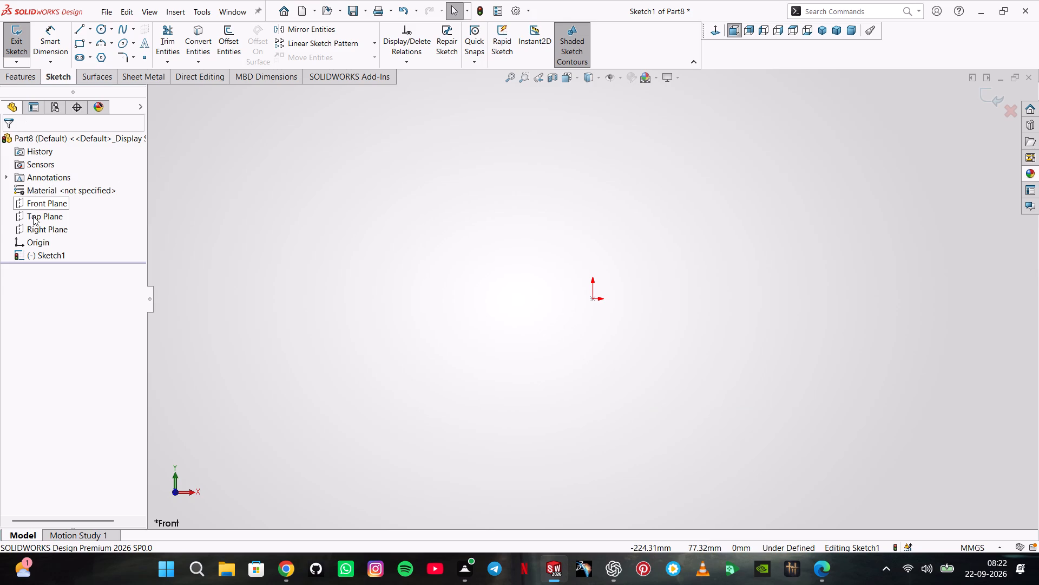
Leave the empty sketch and, on the Top Plane, sketch a circle of about 39.34 mm radius centred on the origin.
click(41, 207)
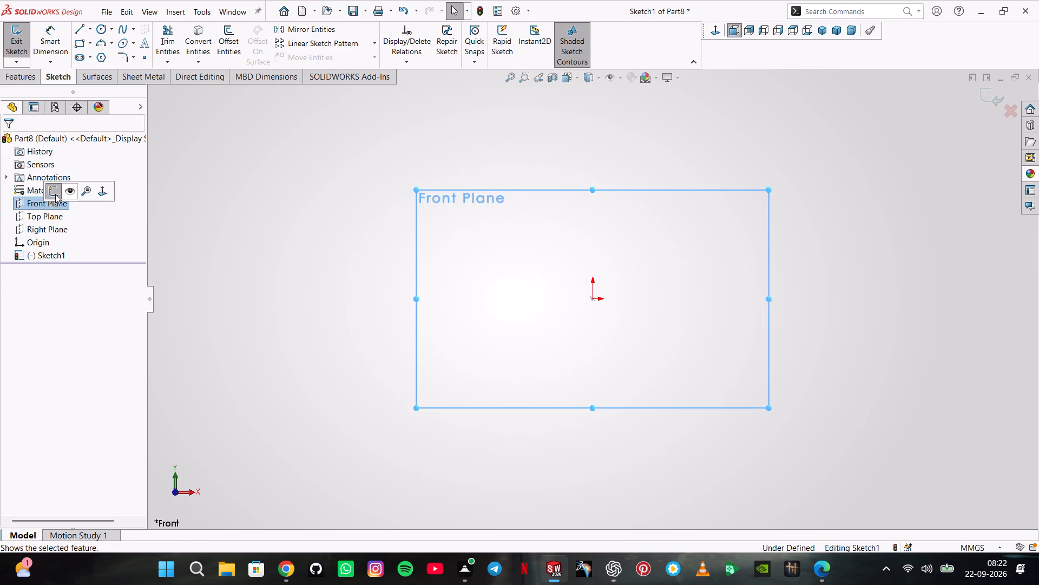
click(55, 194)
click(49, 206)
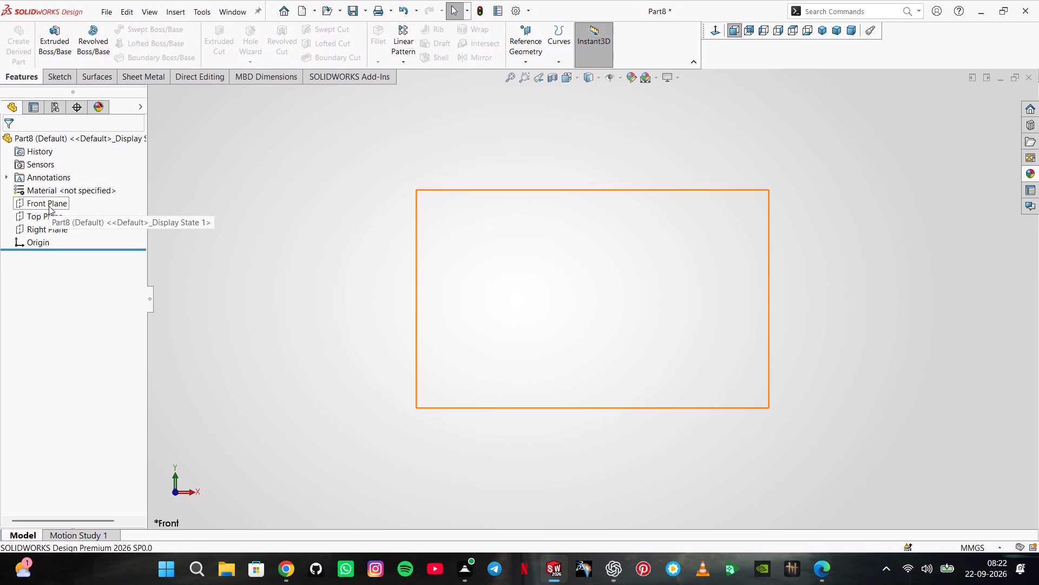
click(51, 214)
click(60, 201)
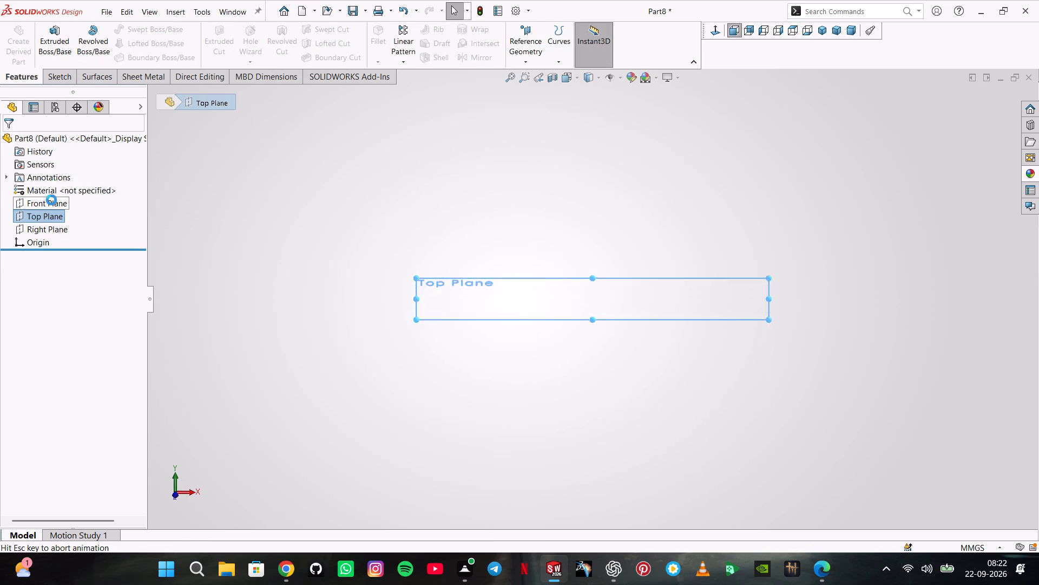
click(104, 30)
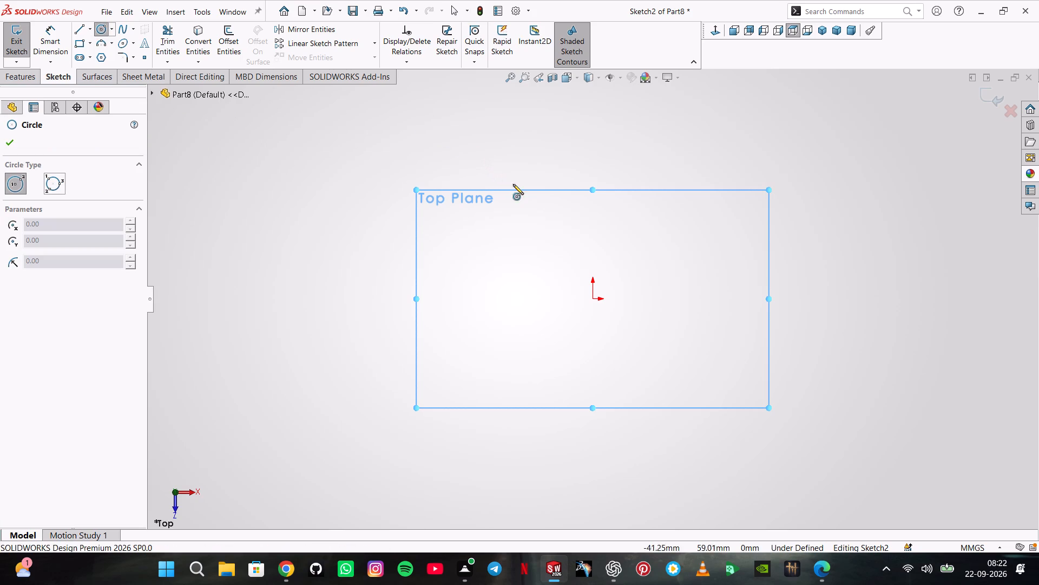
click(596, 302)
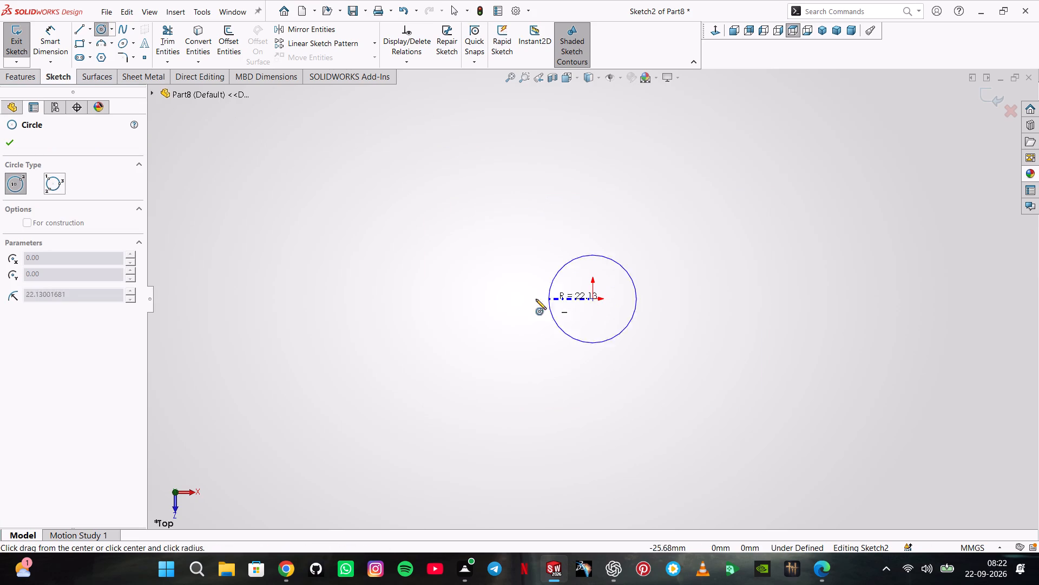
click(515, 299)
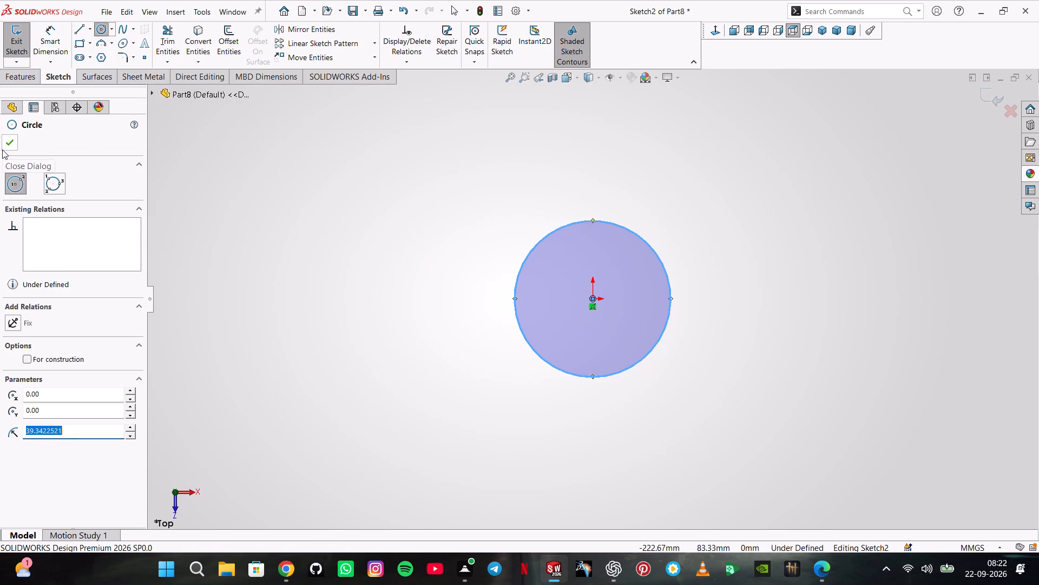
click(2, 149)
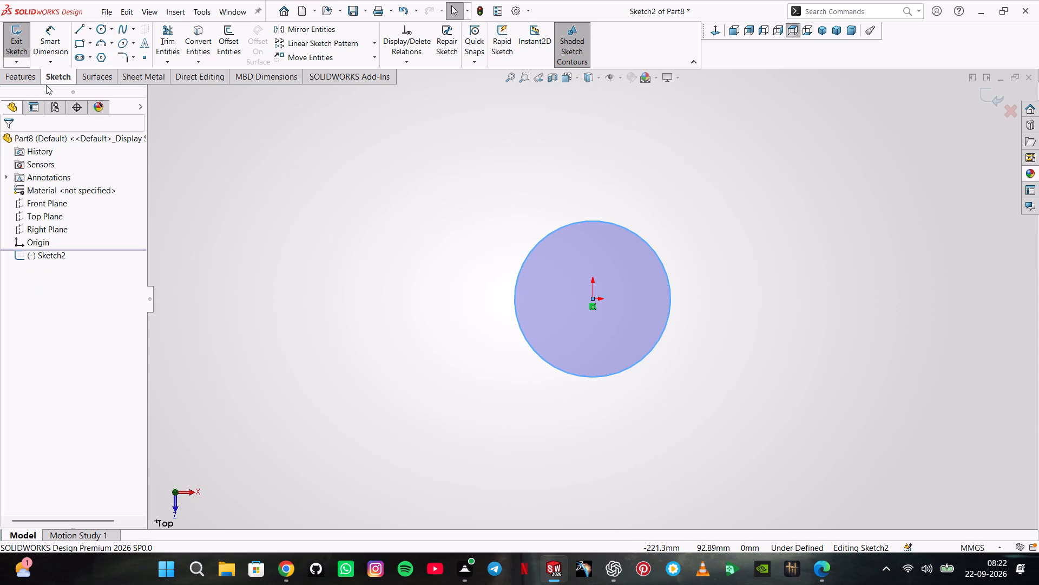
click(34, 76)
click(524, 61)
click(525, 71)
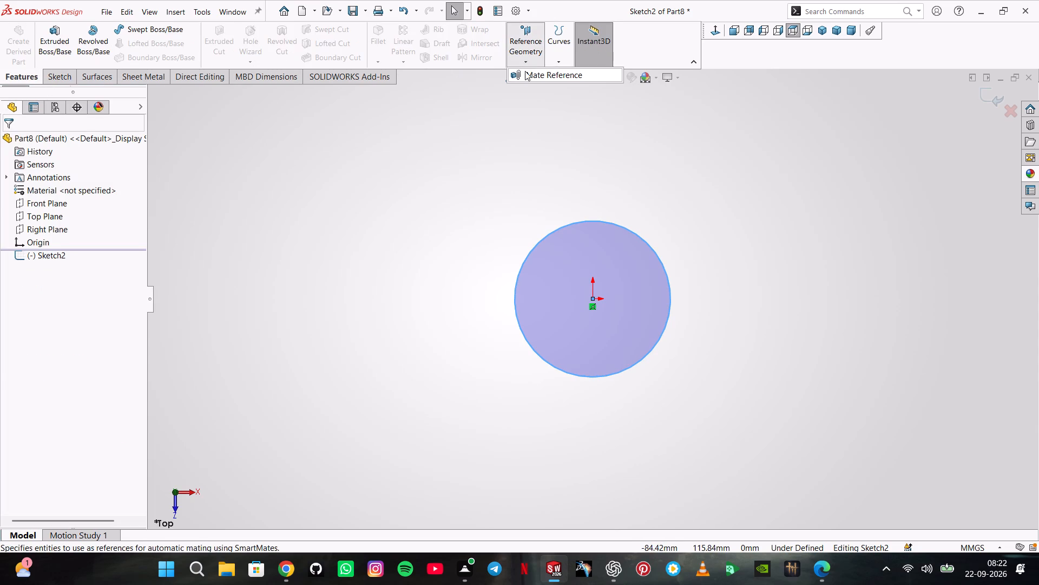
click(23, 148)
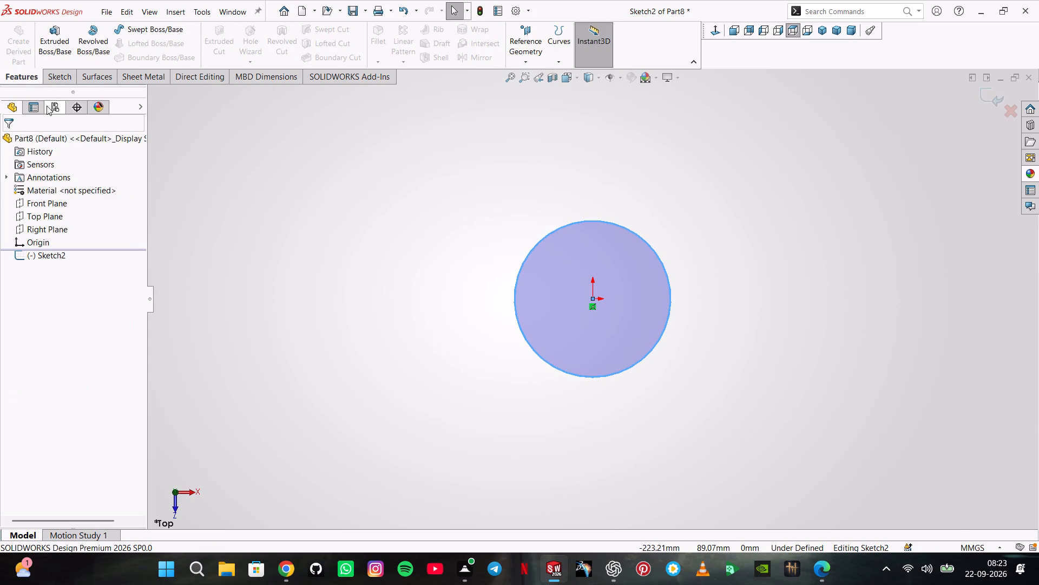
Close the circle sketch and create a reference plane offset 8.2 mm from the Top Plane.
click(57, 80)
click(26, 48)
click(30, 76)
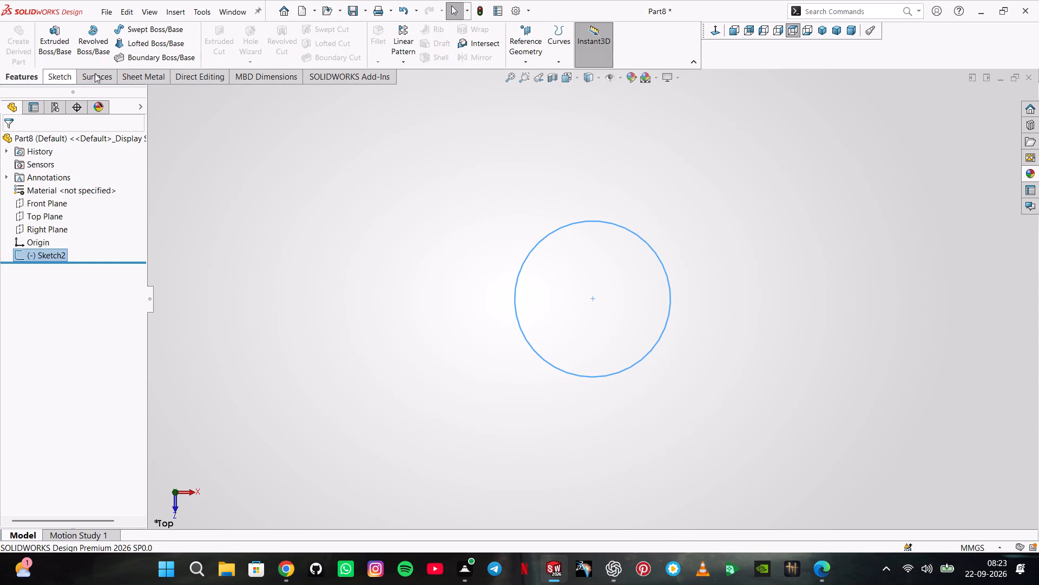
click(538, 64)
click(538, 73)
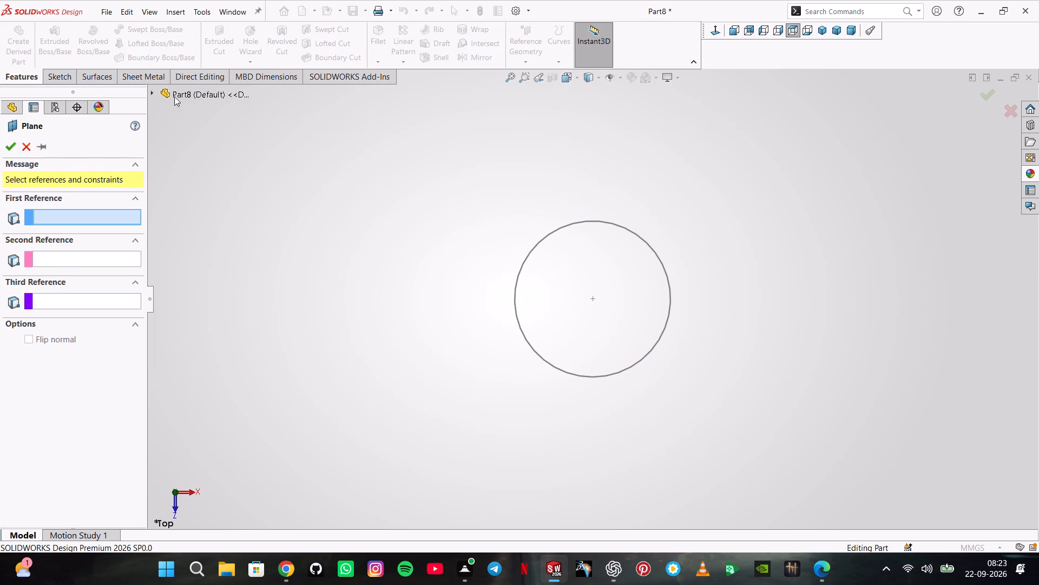
click(154, 93)
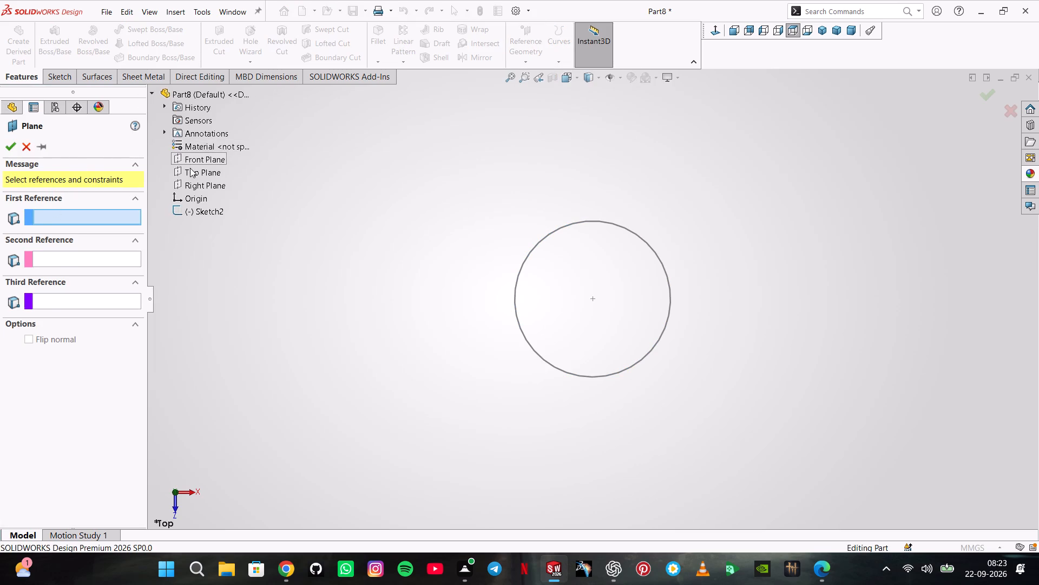
click(190, 168)
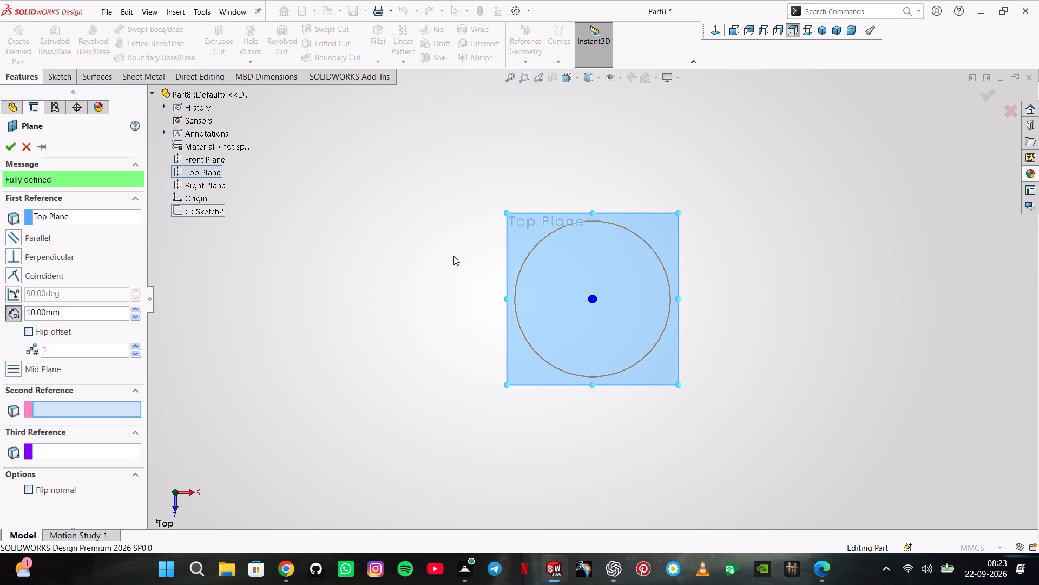
text(8..2)
key(Return)
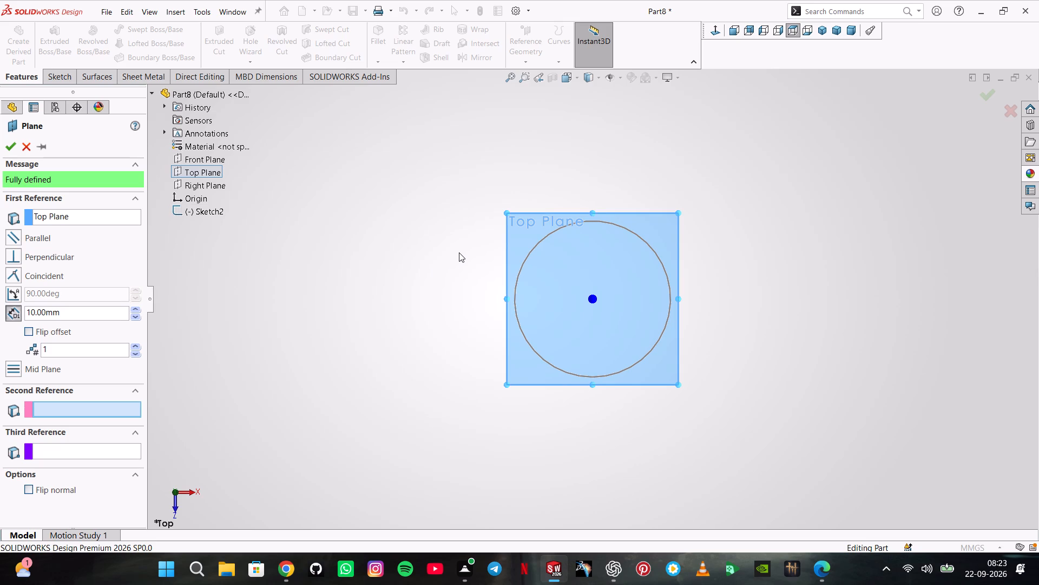
double_click(98, 313)
text(8.)
key(2)
key(Return)
key(Return)
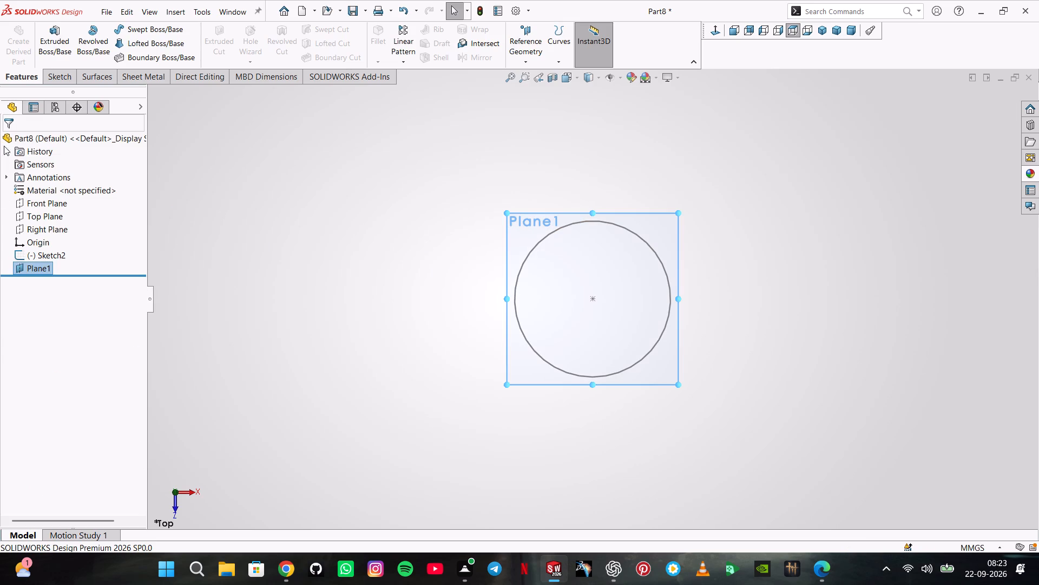
On the new offset plane, sketch a circle of 7.5 mm radius centred on the origin and close the sketch.
right_click(44, 268)
click(57, 251)
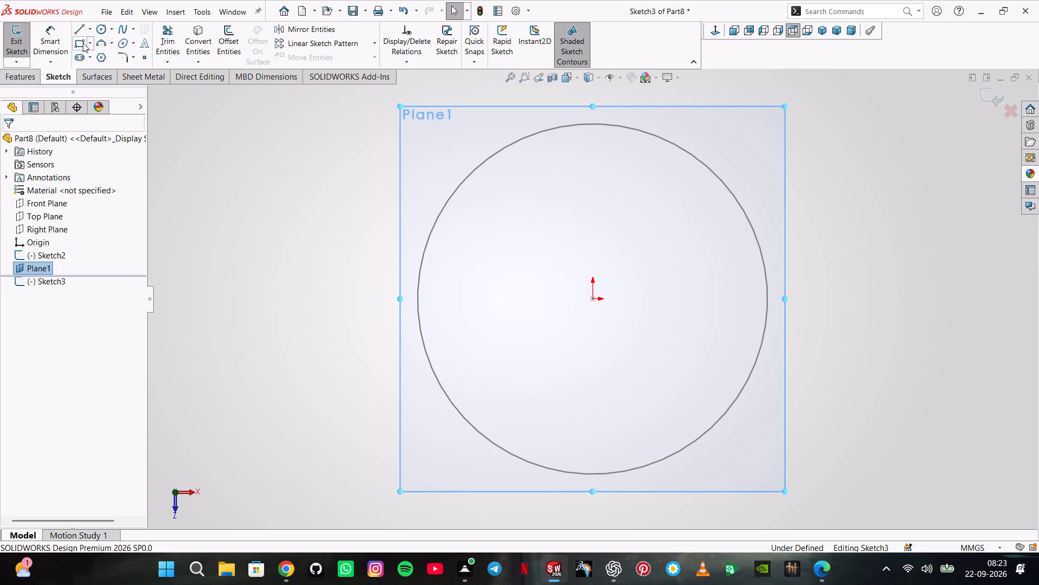
click(96, 30)
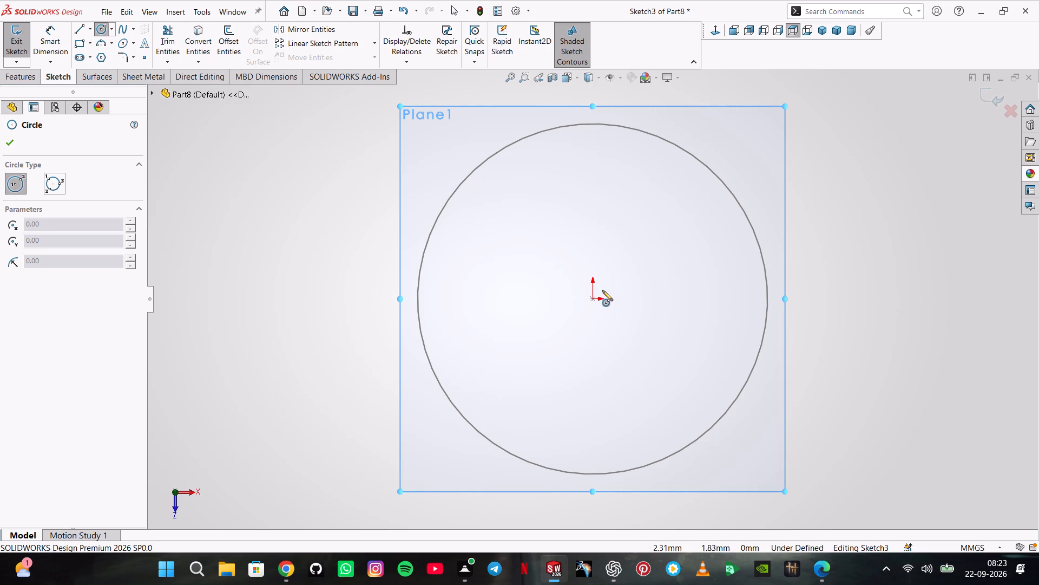
click(594, 302)
click(490, 329)
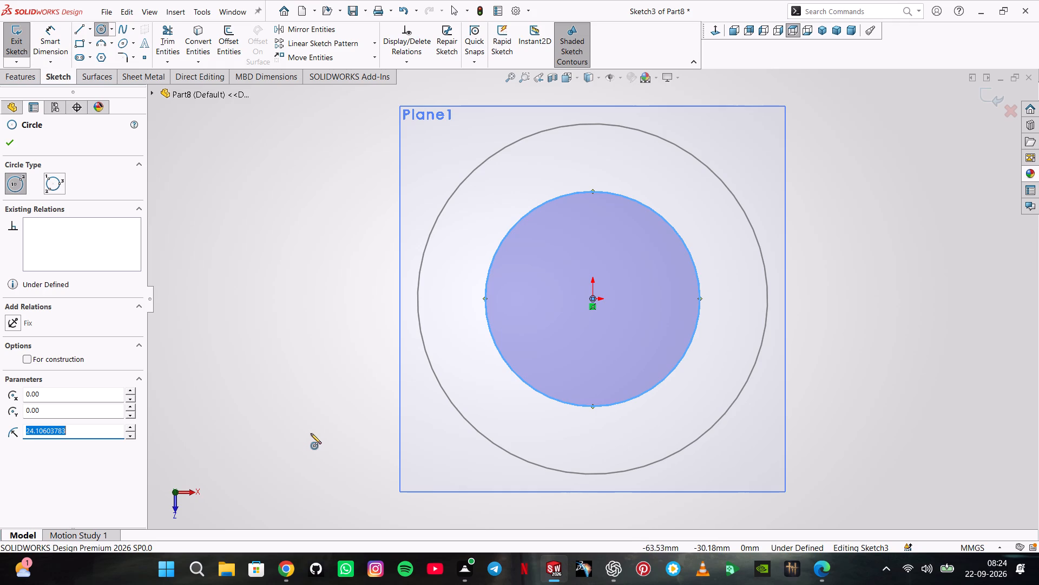
text(7.5)
key(Return)
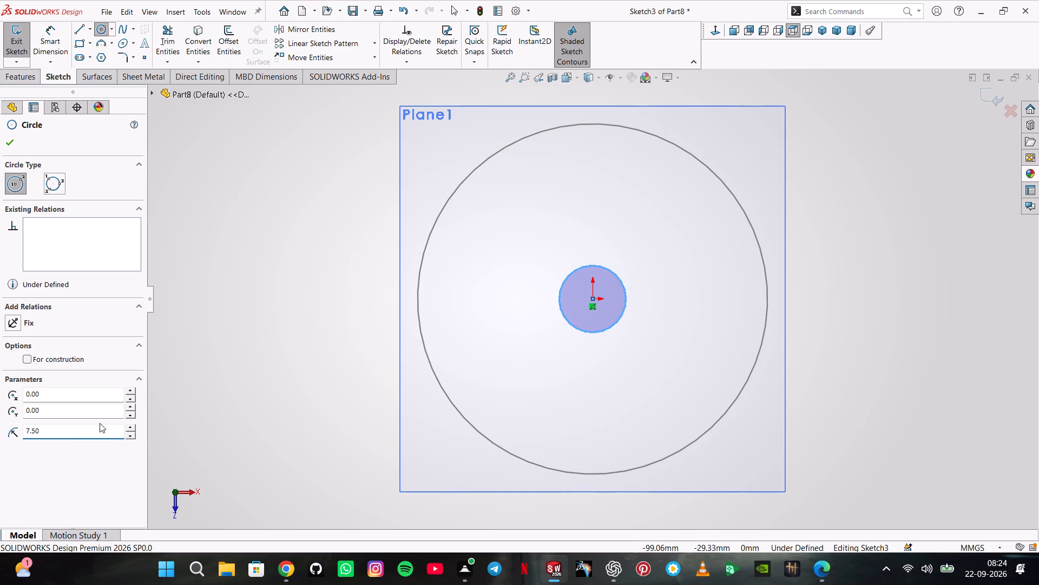
scroll(544, 242, up, 3)
middle_drag(541, 287, 540, 278)
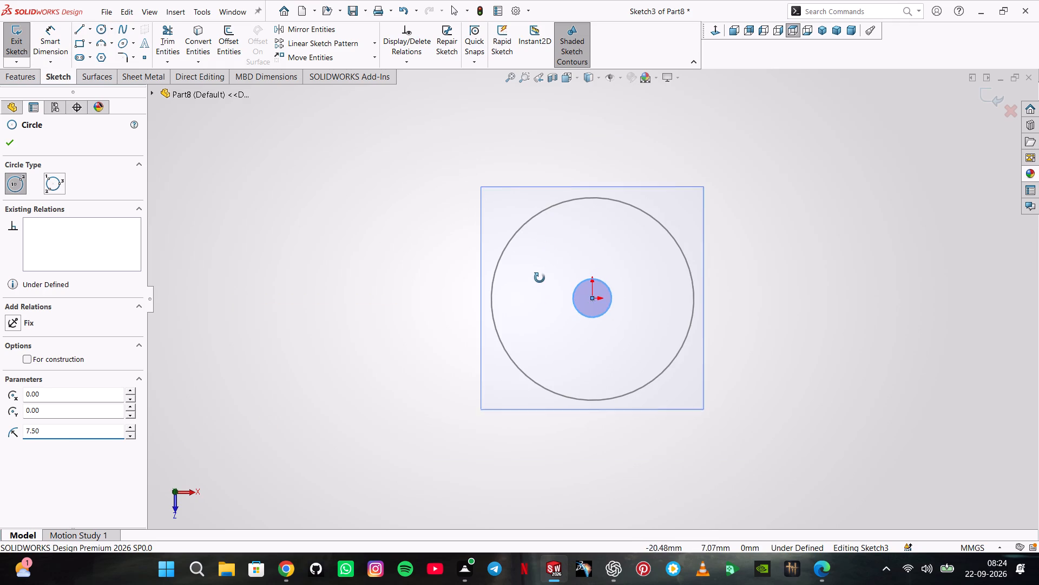
middle_drag(540, 278, 560, 169)
scroll(543, 248, up, 1)
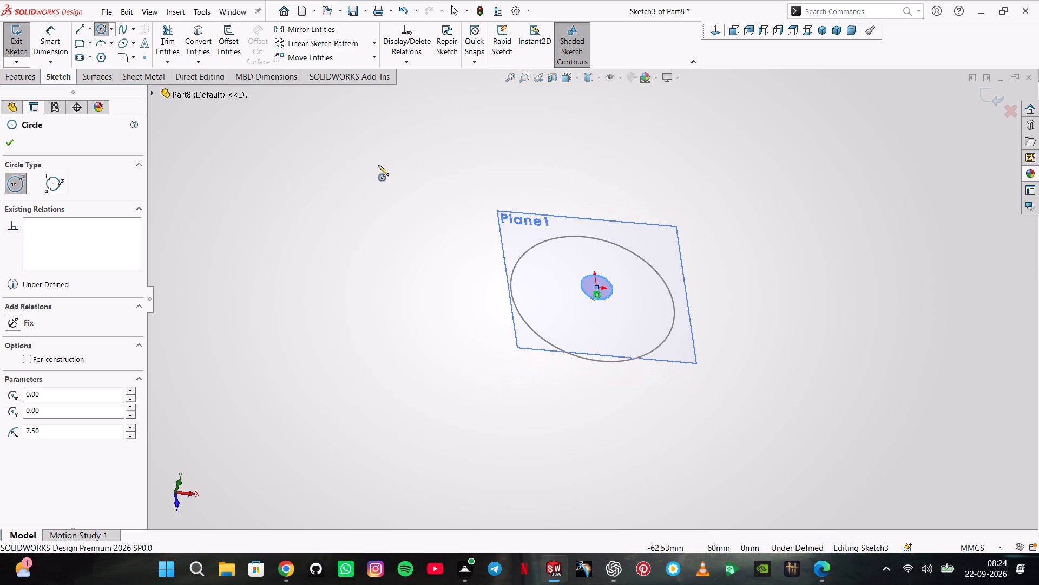
click(8, 139)
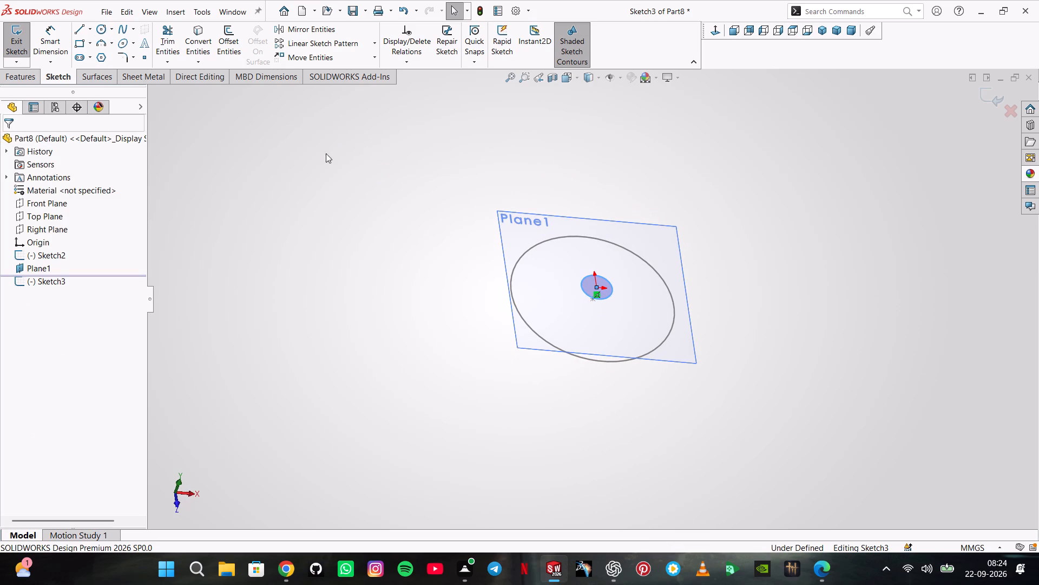
click(45, 256)
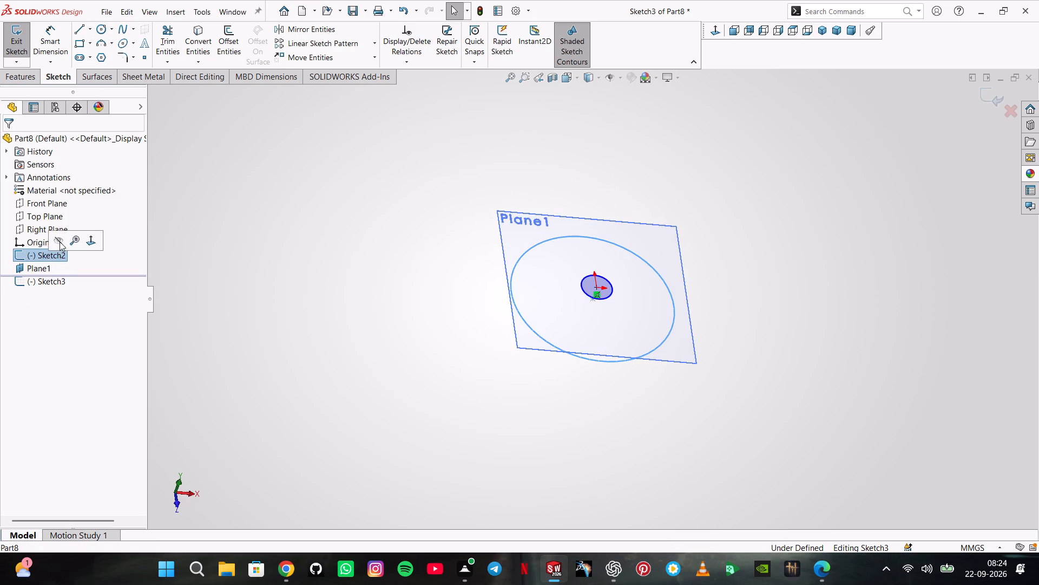
click(20, 31)
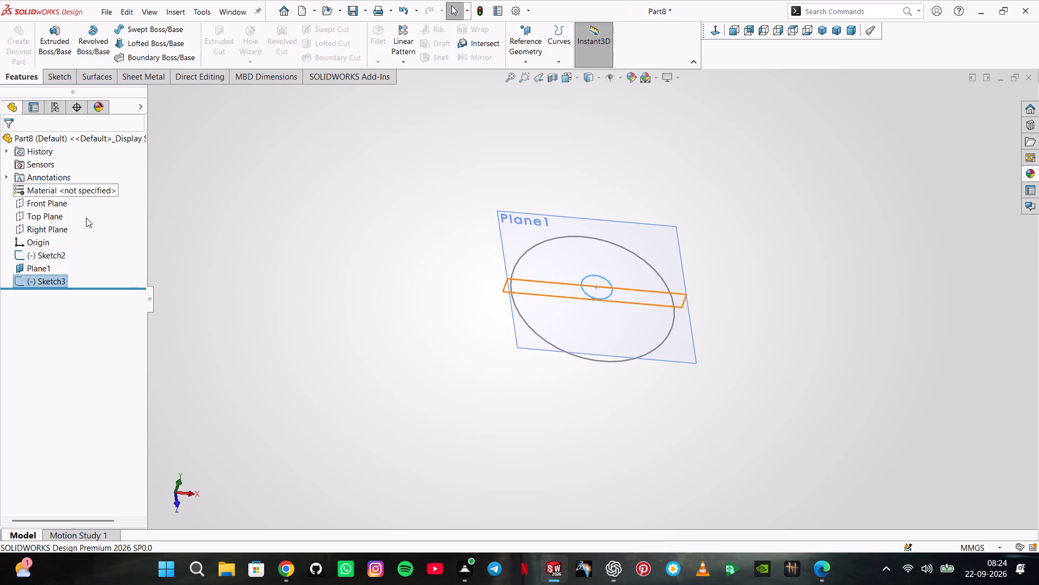
Reopen the Top Plane circle sketch and dimension the circle's diameter to 6 mm.
right_click(53, 254)
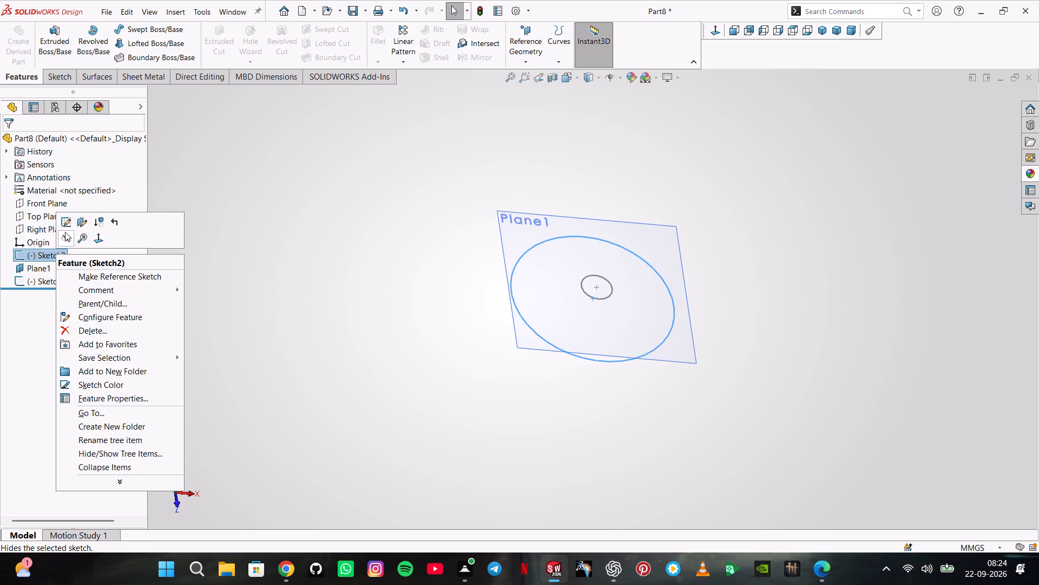
click(65, 223)
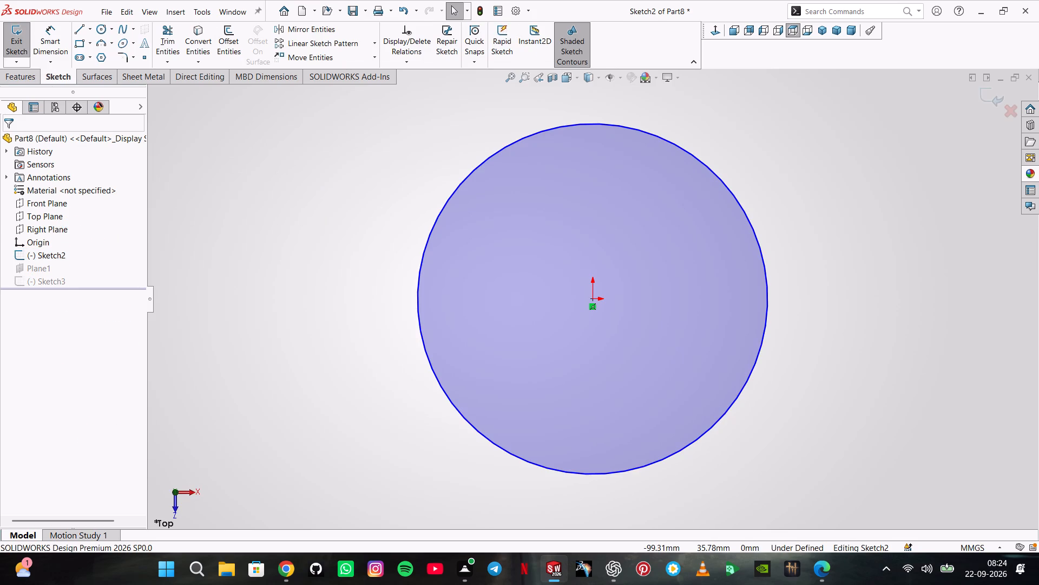
click(55, 54)
click(428, 237)
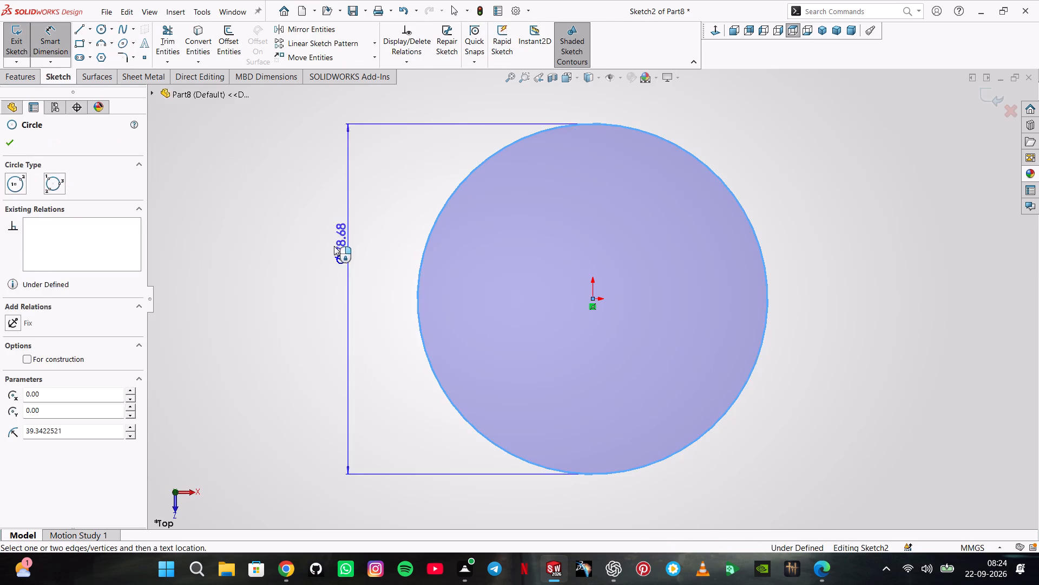
click(333, 246)
key(6)
key(Return)
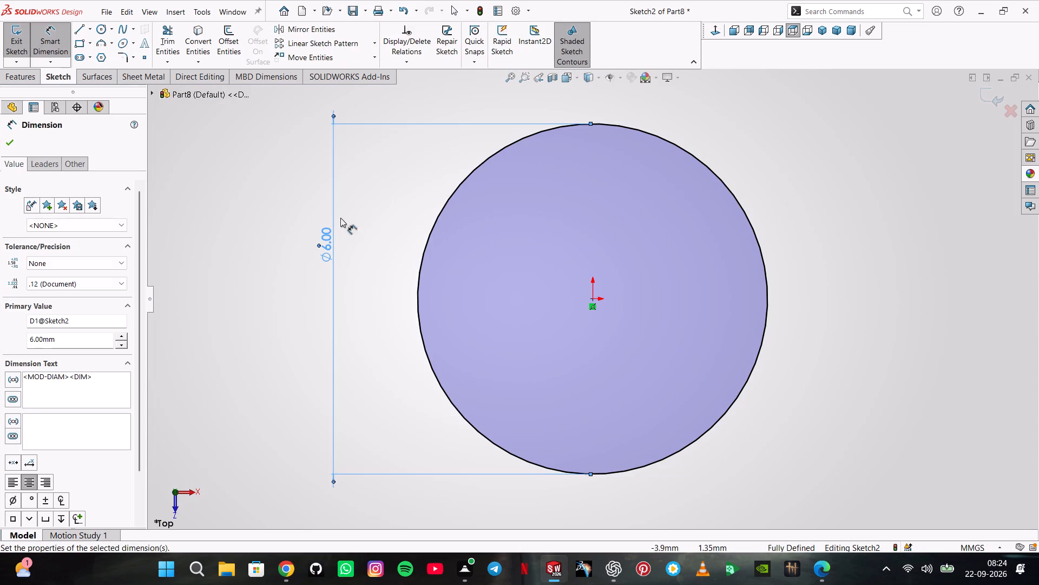
click(0, 138)
click(12, 144)
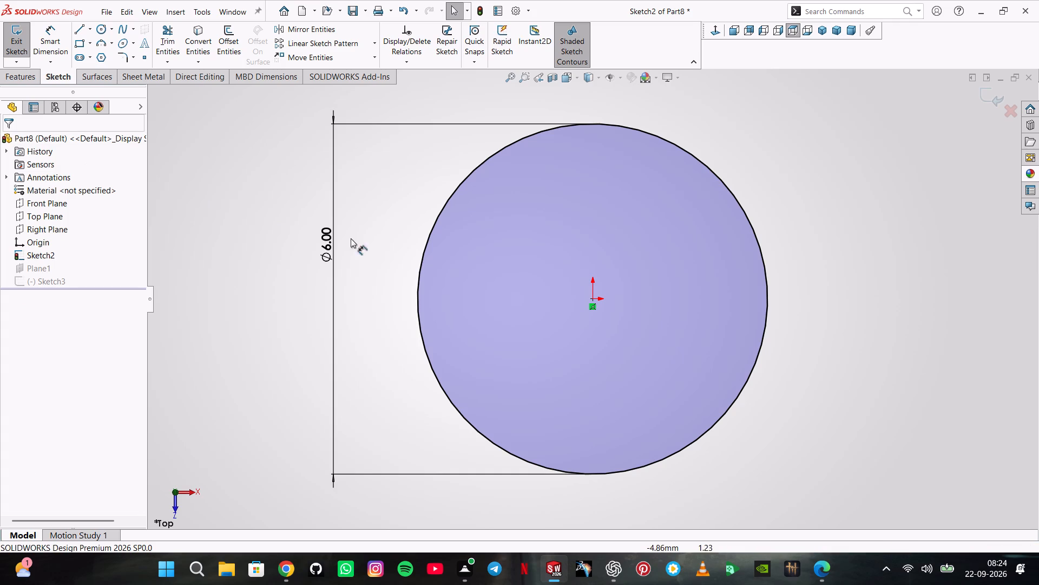
Close the Top Plane circle sketch.
scroll(391, 251, up, 1)
middle_drag(391, 251, 390, 150)
scroll(402, 200, up, 1)
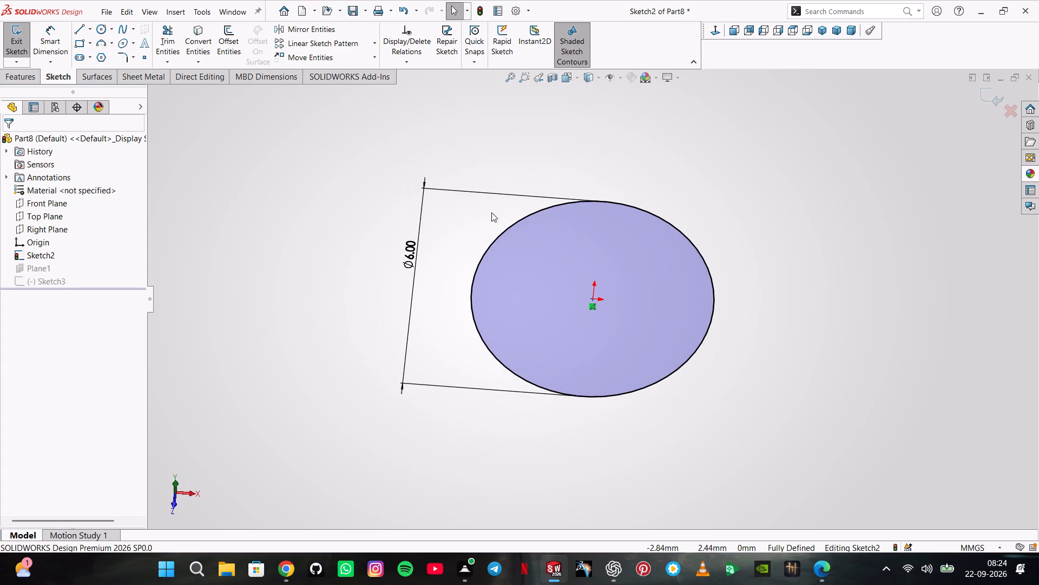
scroll(491, 212, up, 4)
middle_drag(559, 230, 553, 262)
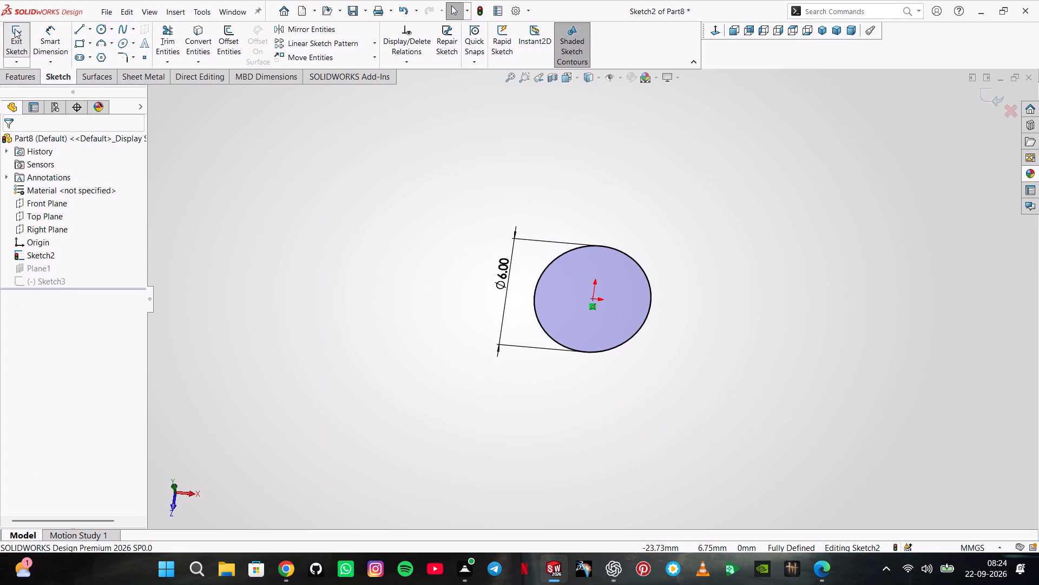
click(15, 29)
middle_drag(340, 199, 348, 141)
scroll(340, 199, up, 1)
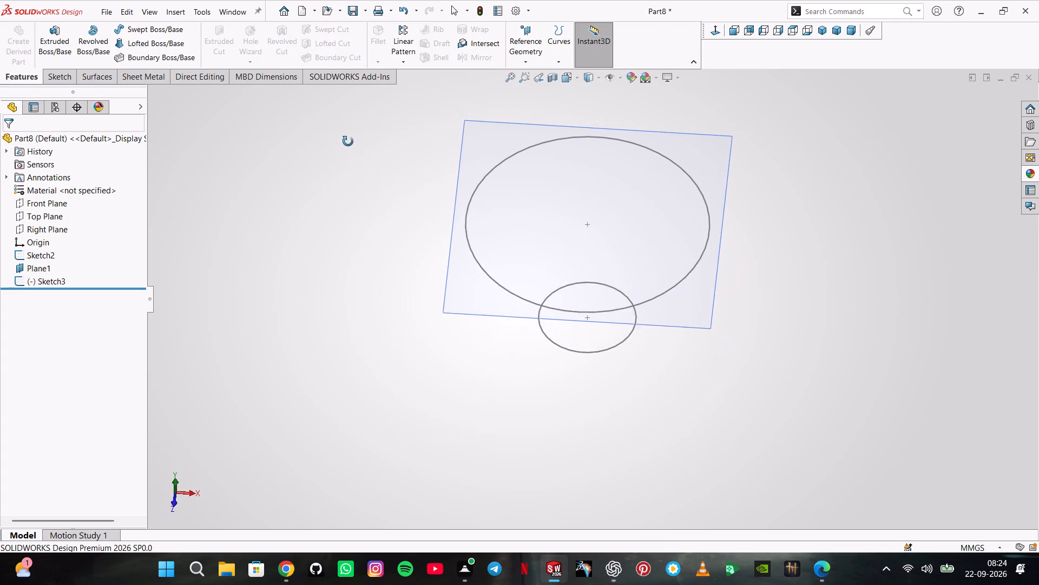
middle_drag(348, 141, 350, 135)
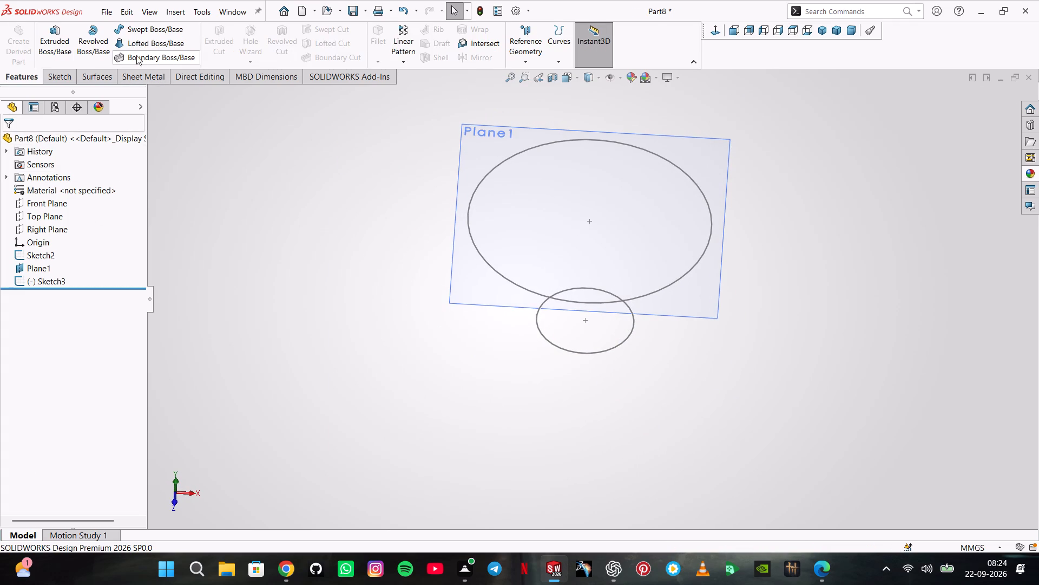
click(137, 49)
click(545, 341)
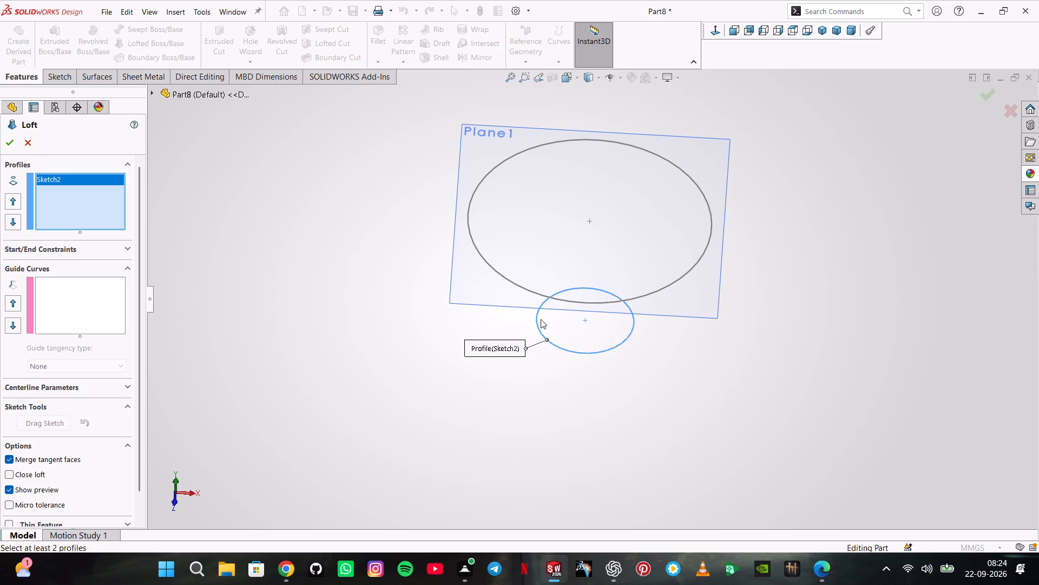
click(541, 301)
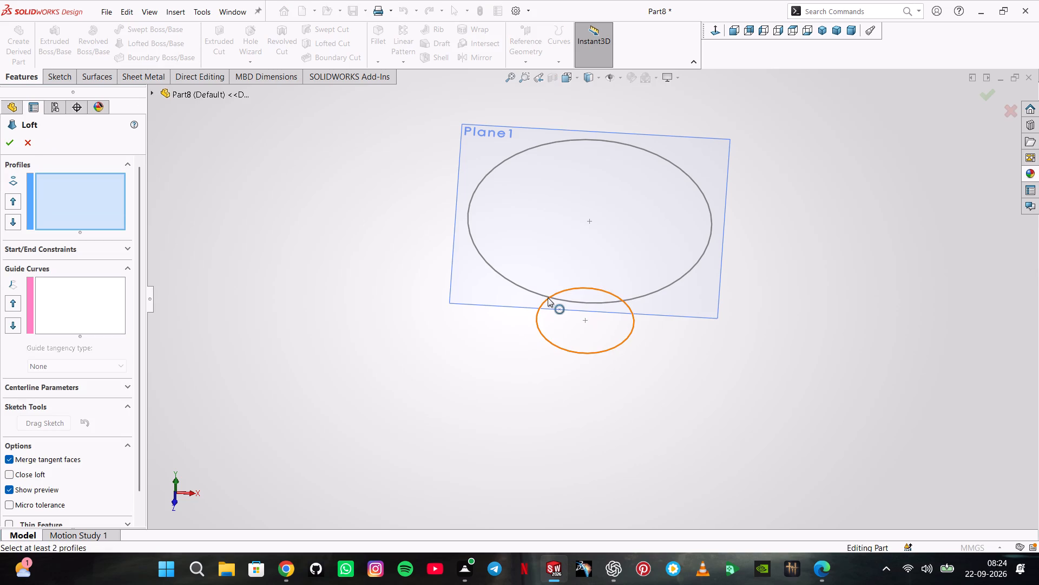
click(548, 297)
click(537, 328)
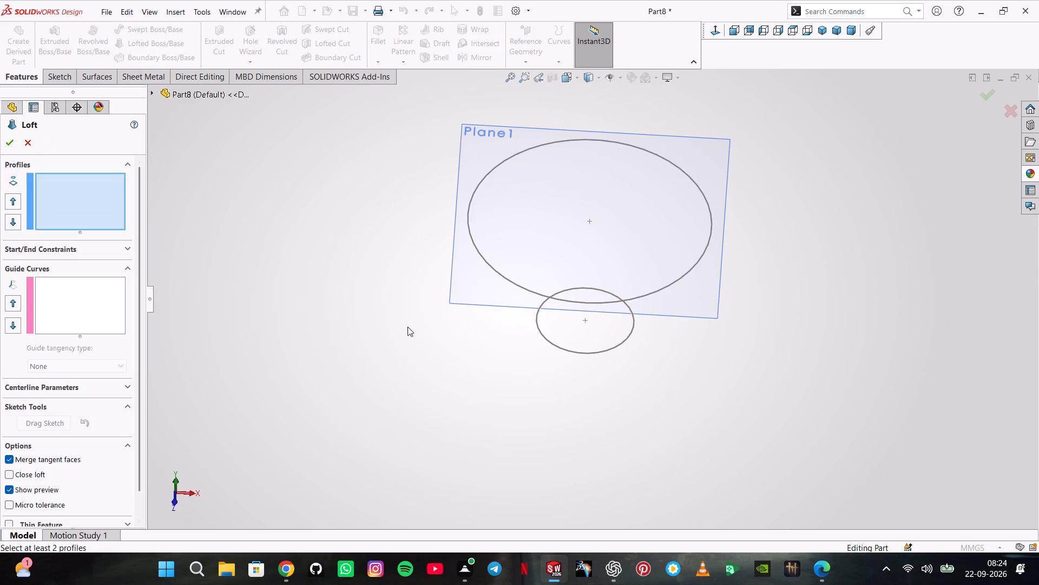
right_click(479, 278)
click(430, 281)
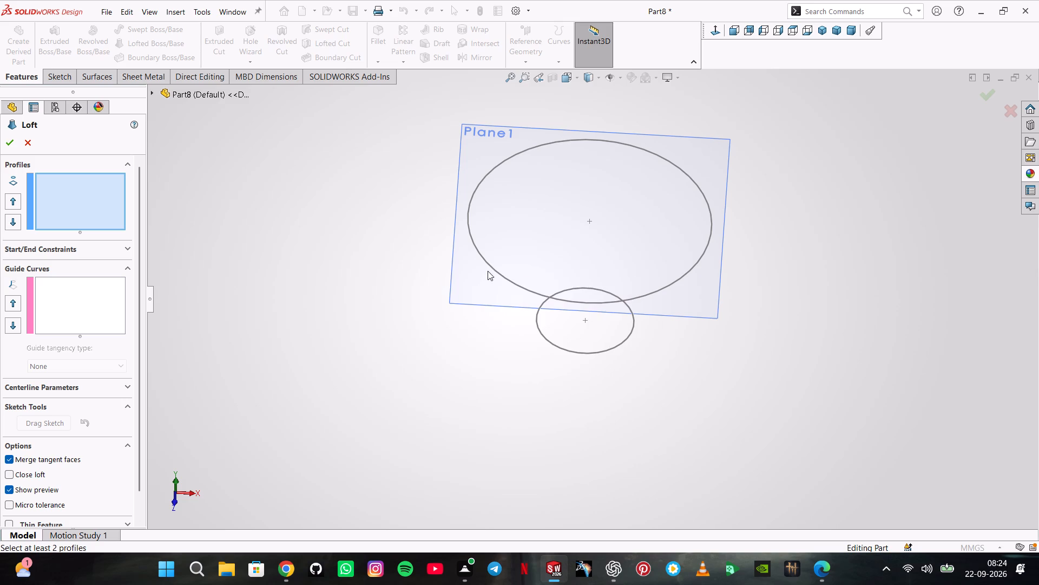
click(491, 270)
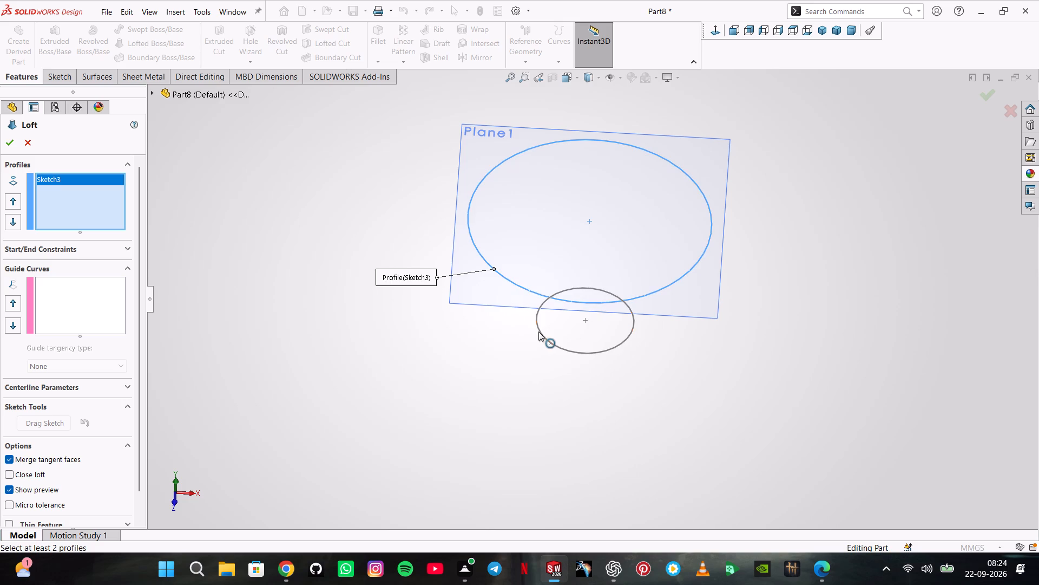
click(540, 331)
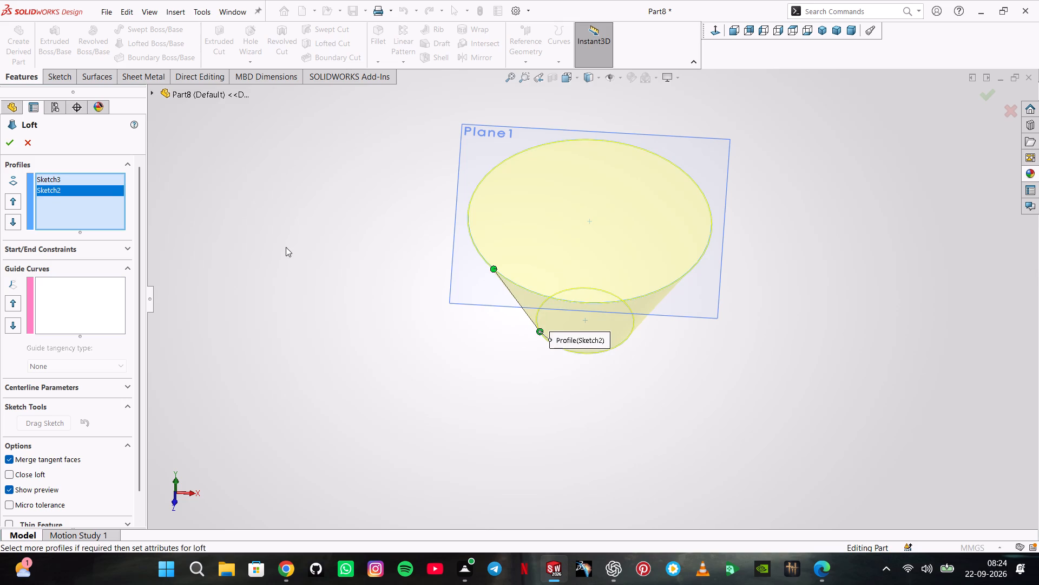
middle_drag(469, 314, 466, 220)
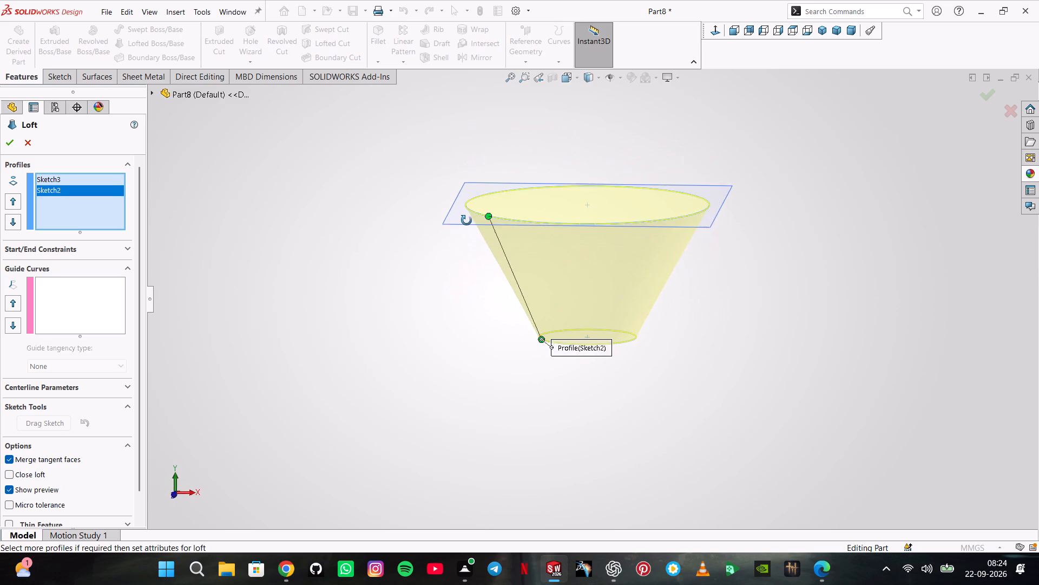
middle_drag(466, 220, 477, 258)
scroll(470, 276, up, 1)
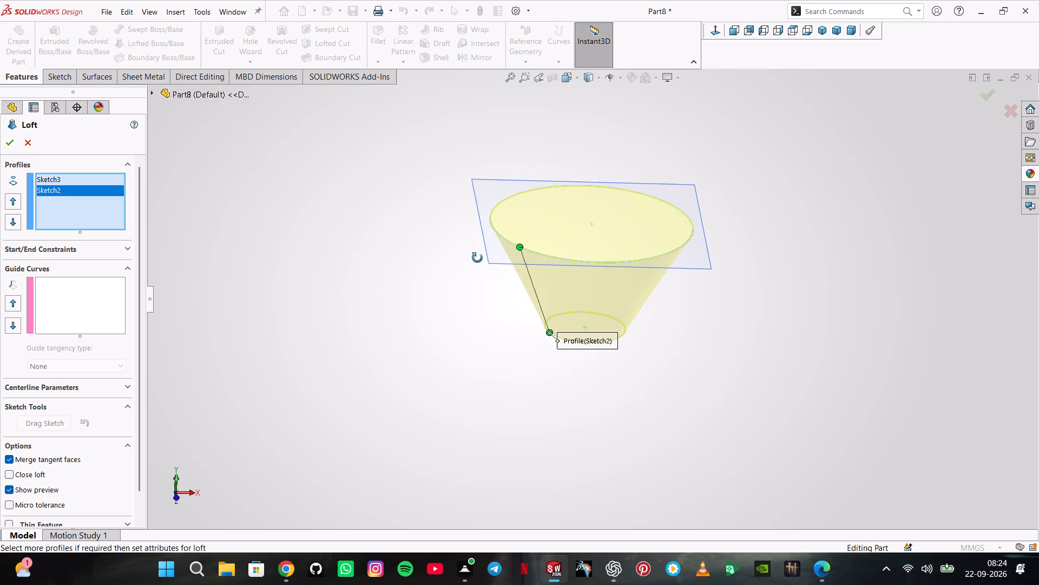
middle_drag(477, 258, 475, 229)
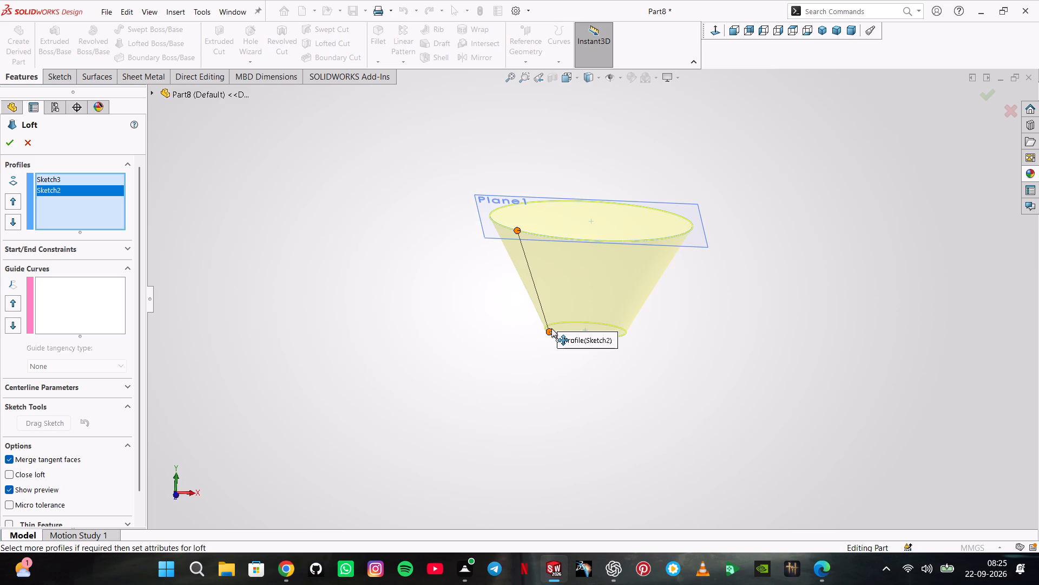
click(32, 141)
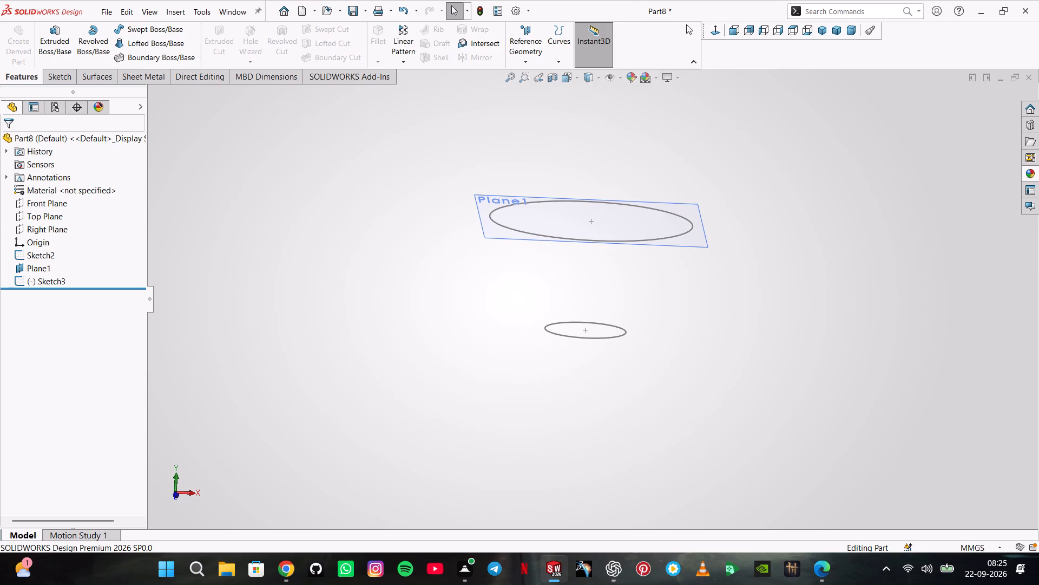
On the Front Plane, sketch a three-point arc of about 7.87 mm radius joining the left ends of the two circles, bulging outward.
click(714, 31)
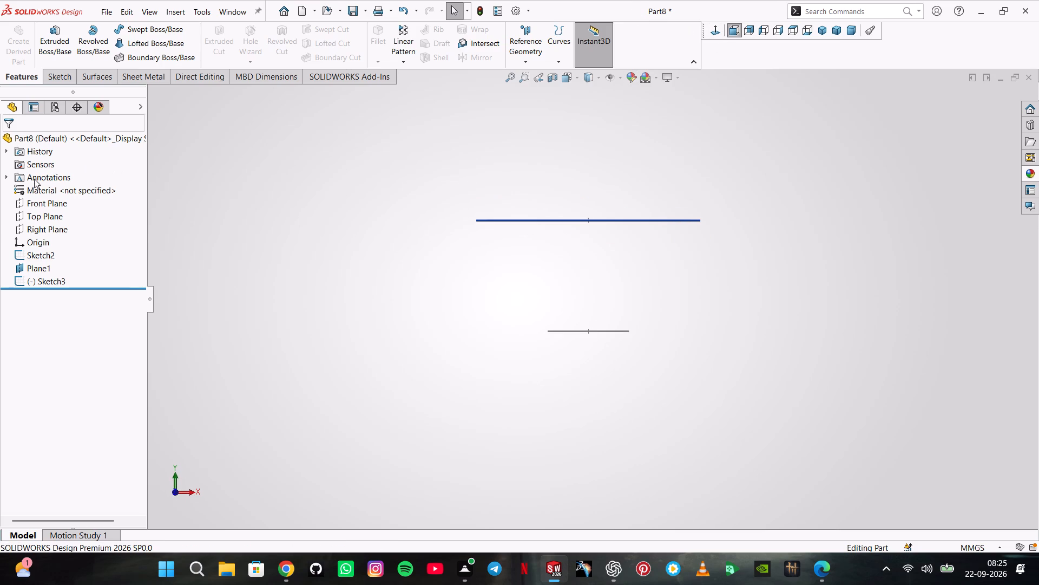
click(43, 204)
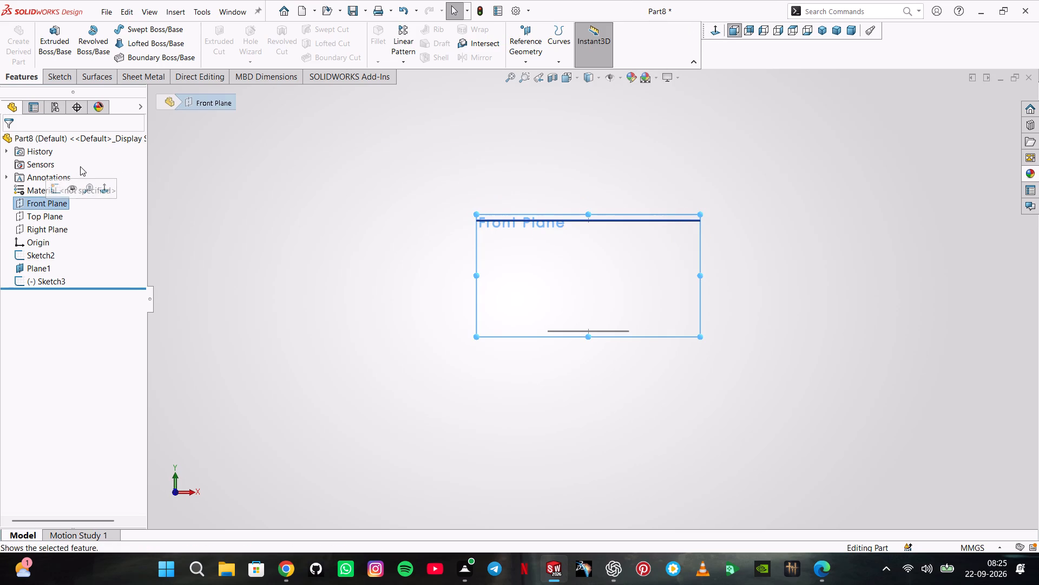
click(60, 187)
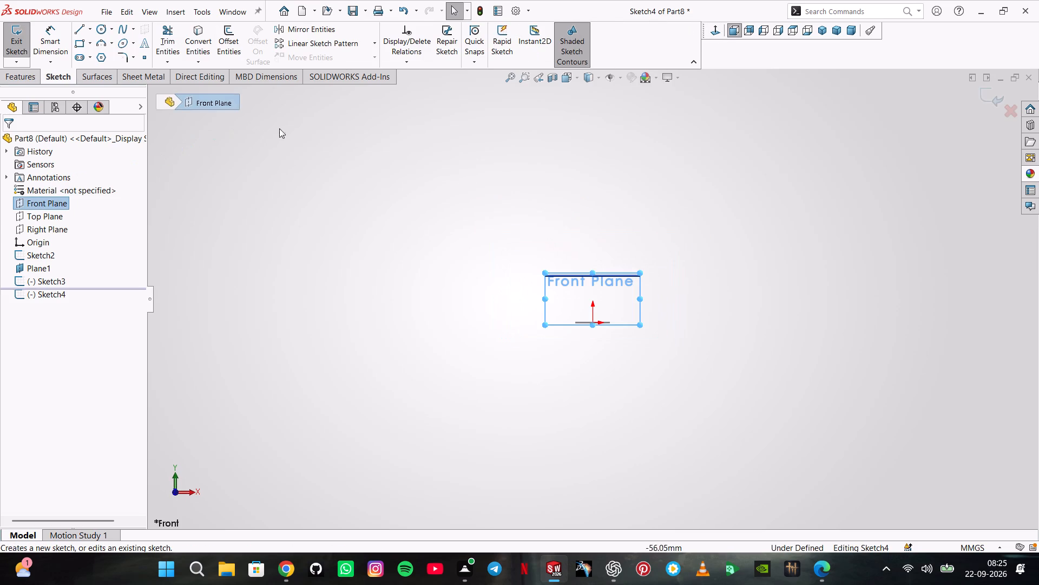
click(101, 41)
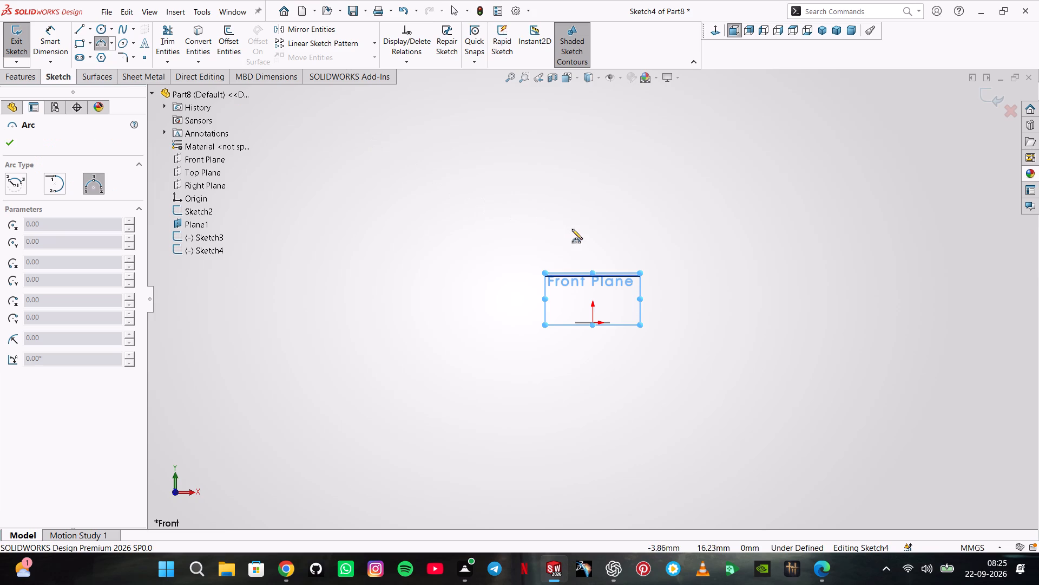
scroll(575, 264, down, 5)
scroll(509, 288, down, 2)
click(514, 275)
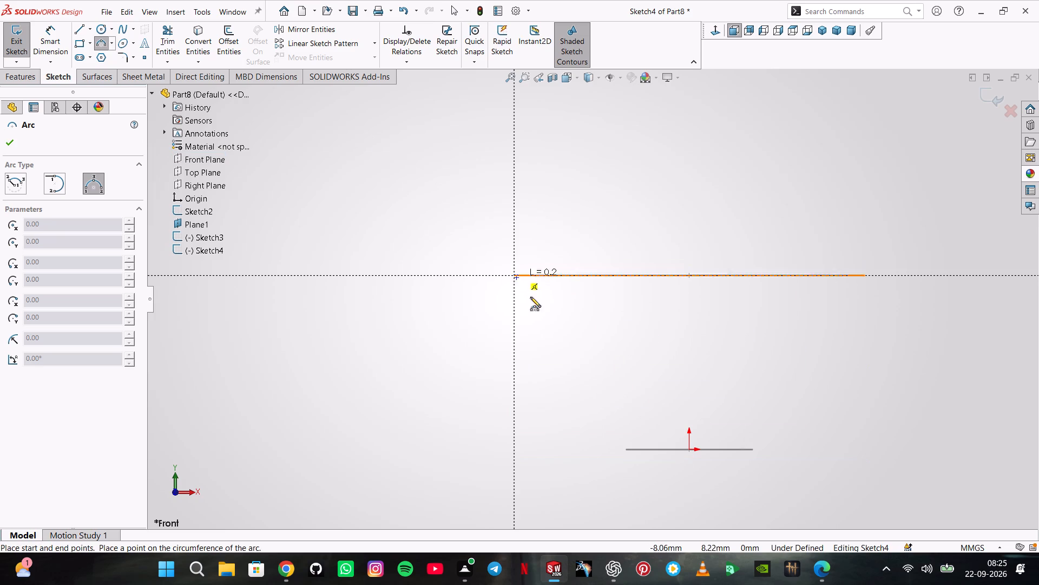
click(627, 447)
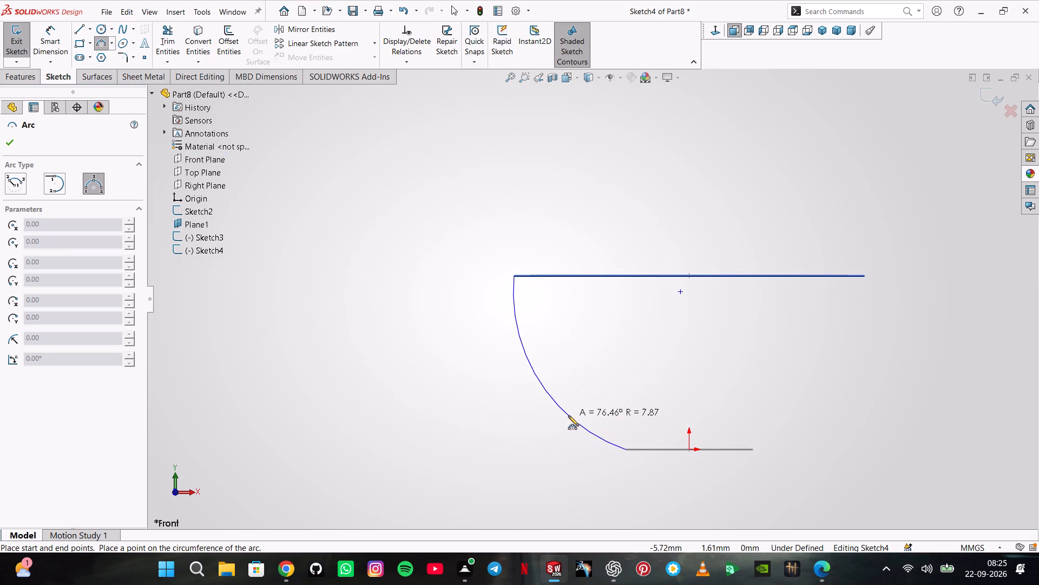
click(568, 415)
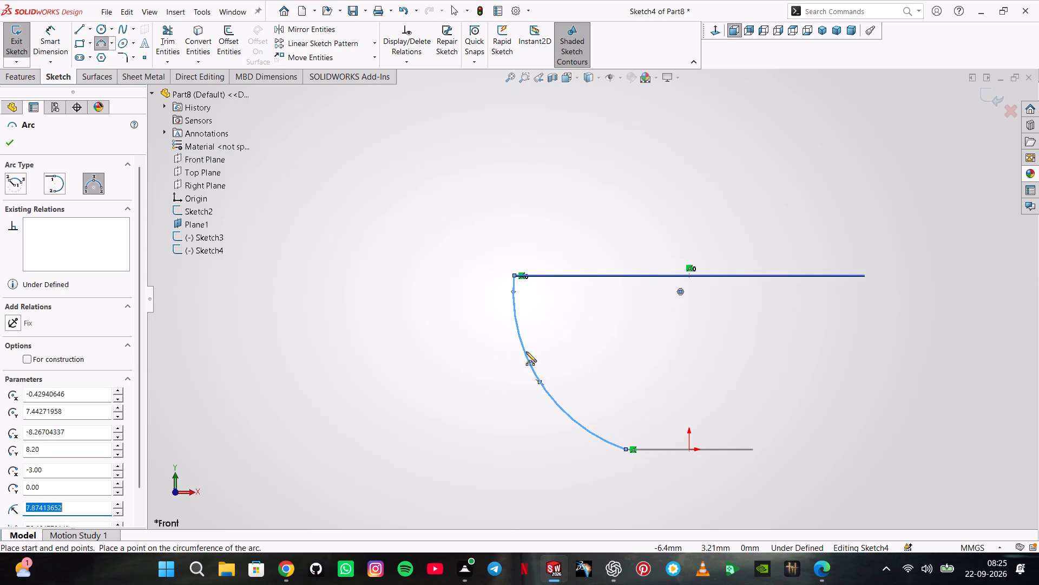
Add a radius dimension to the arc.
click(57, 44)
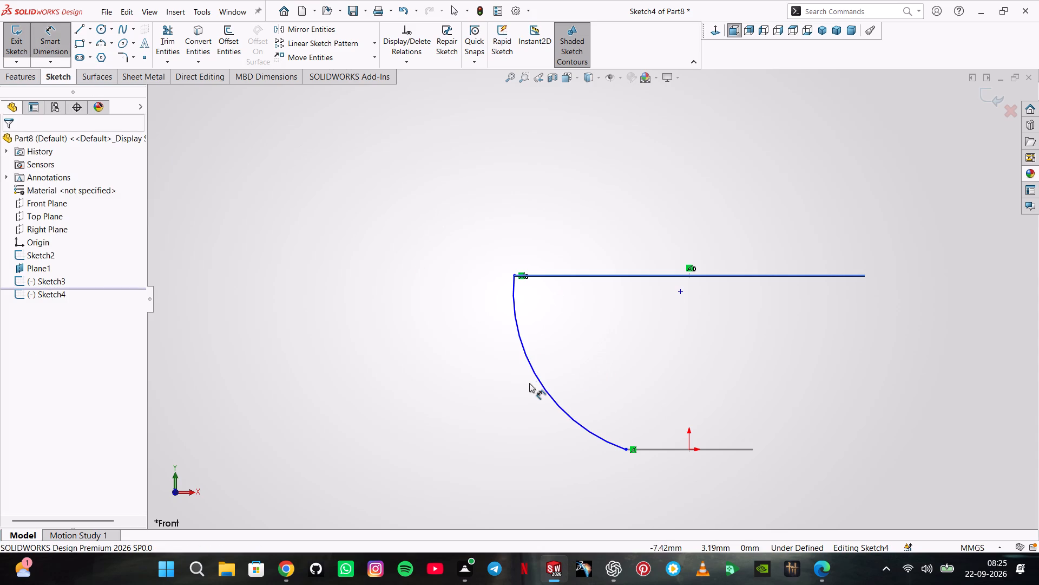
click(537, 378)
click(484, 391)
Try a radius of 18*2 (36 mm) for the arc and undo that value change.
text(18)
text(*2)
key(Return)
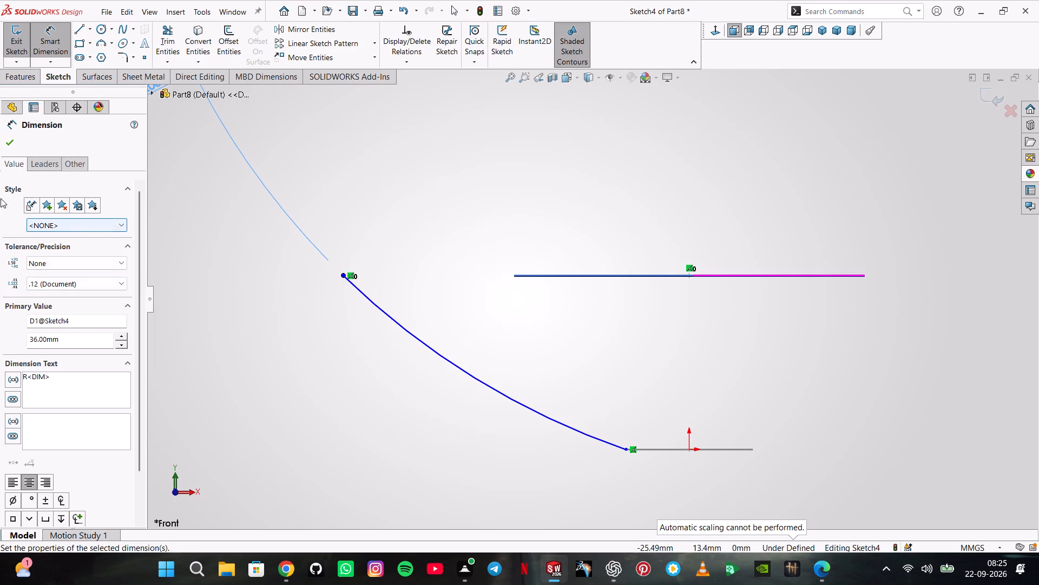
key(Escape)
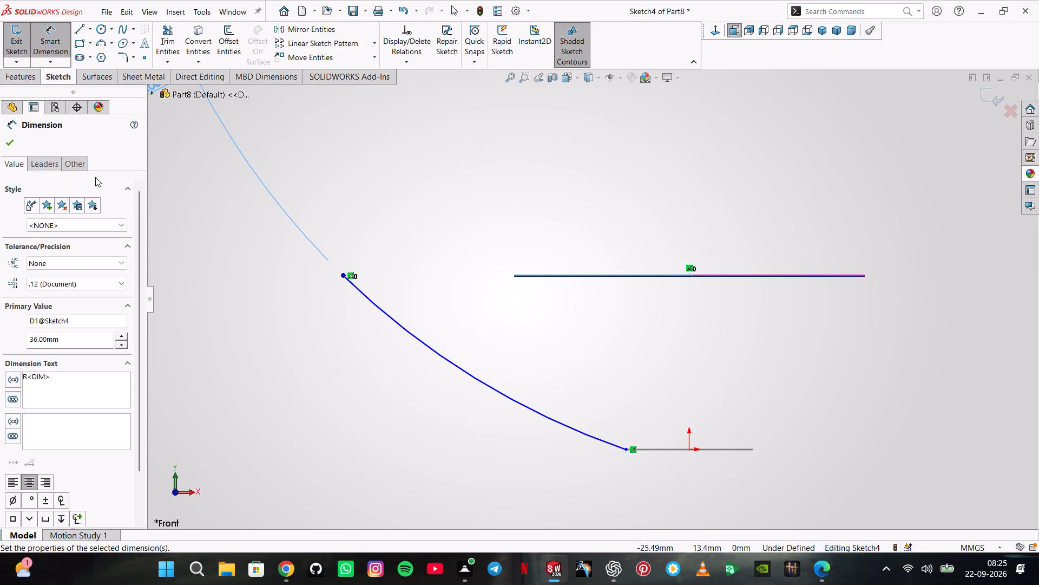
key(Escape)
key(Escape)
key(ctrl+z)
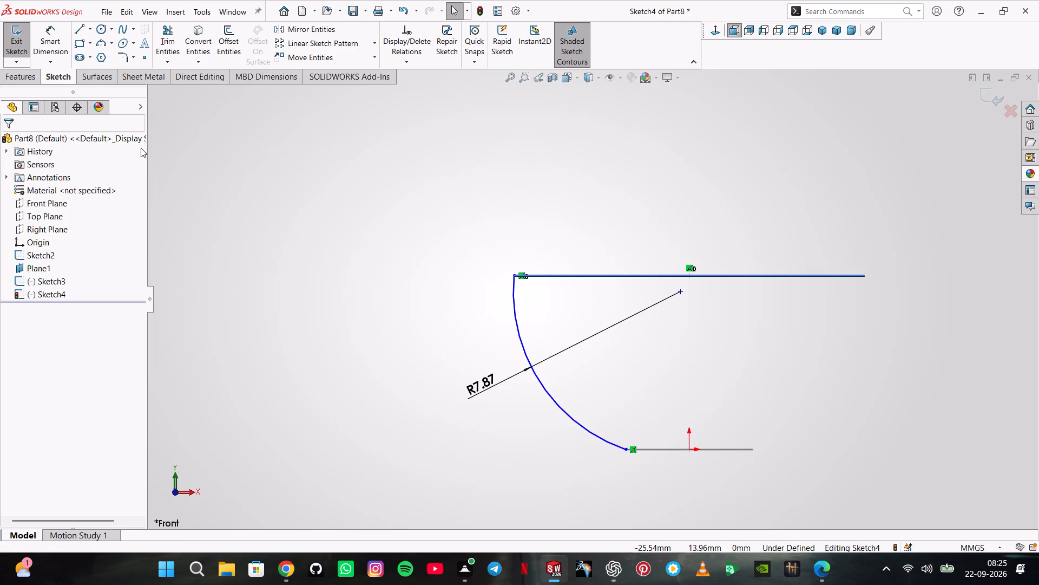
Set the arc's radius dimension to 18 mm.
click(488, 383)
click(488, 383)
text(18)
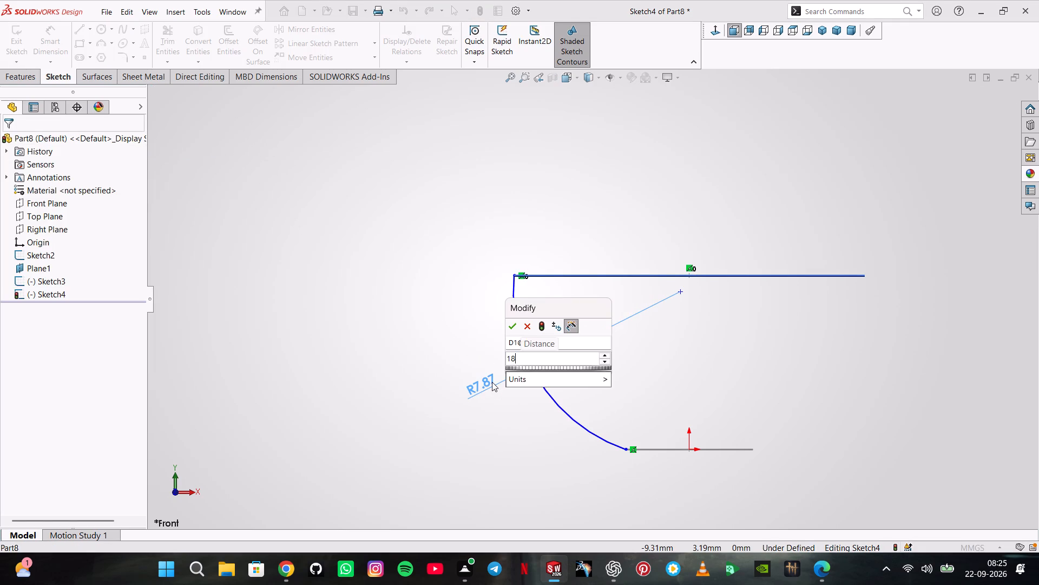
key(Return)
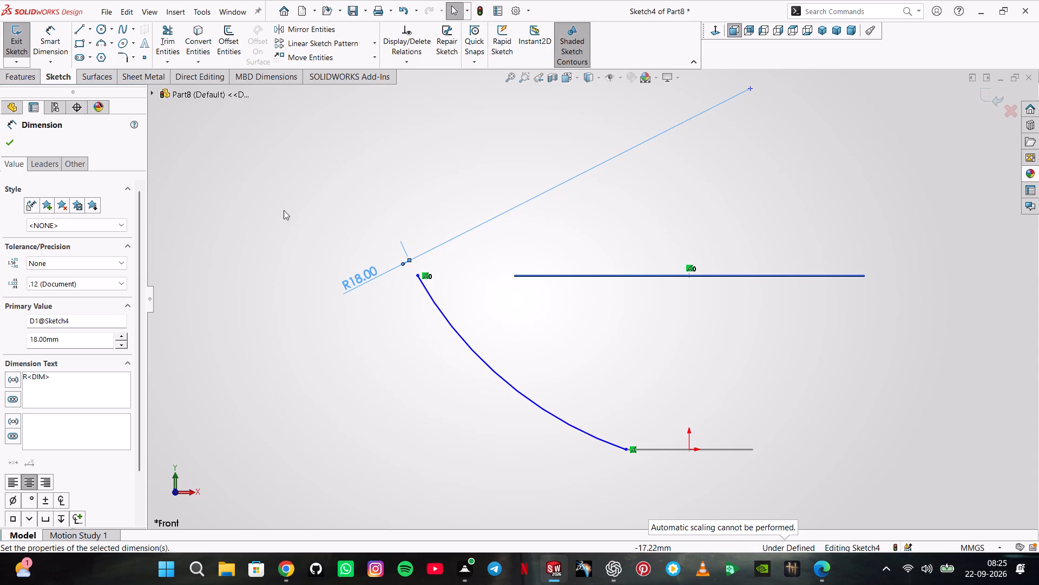
click(7, 140)
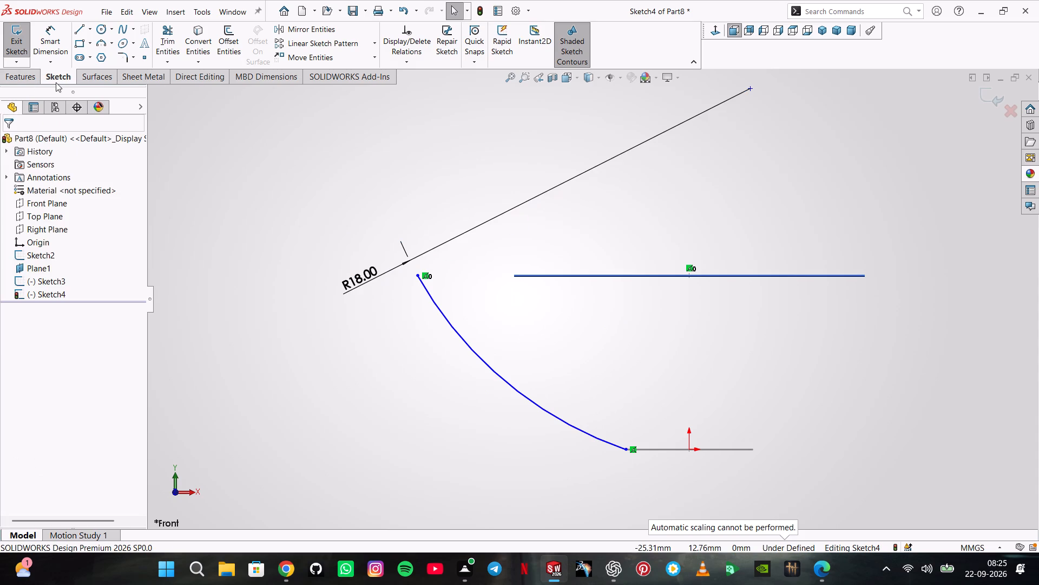
Add coincident and pierce relations between the arc's upper endpoint and the circle on the offset plane.
middle_drag(597, 239, 590, 308)
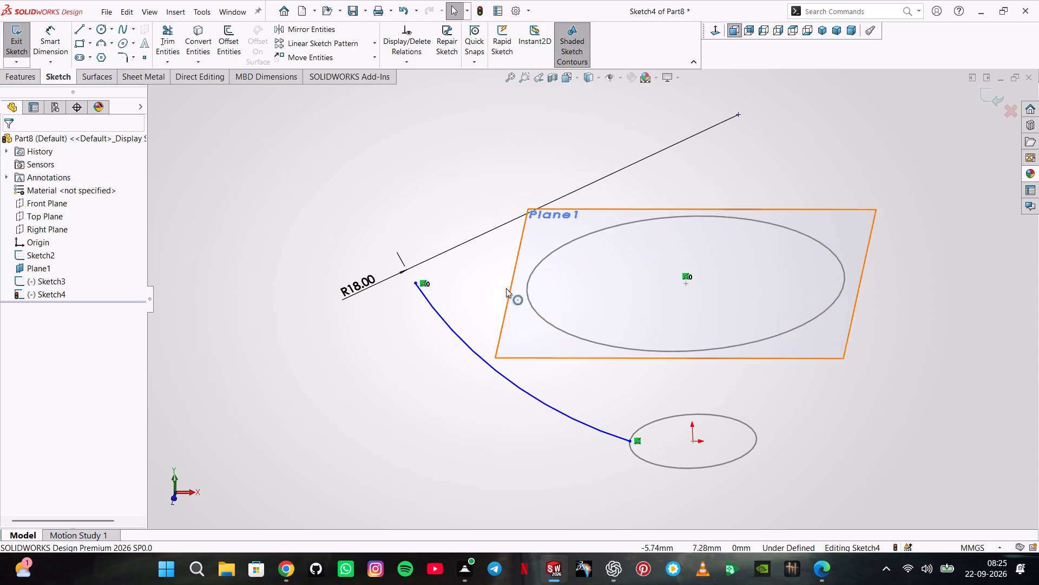
shift+click(415, 283)
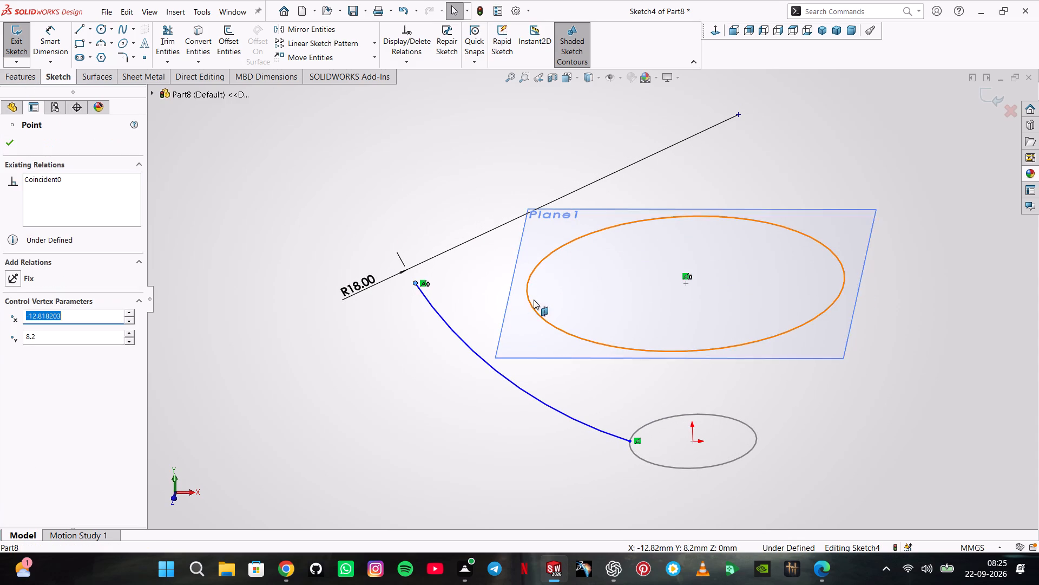
shift+click(534, 306)
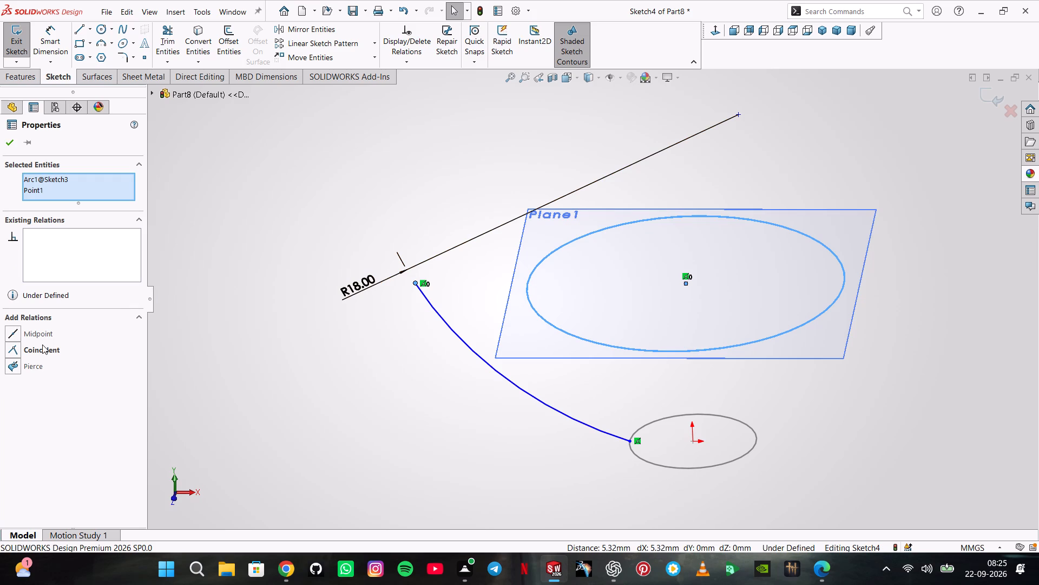
click(46, 344)
click(50, 351)
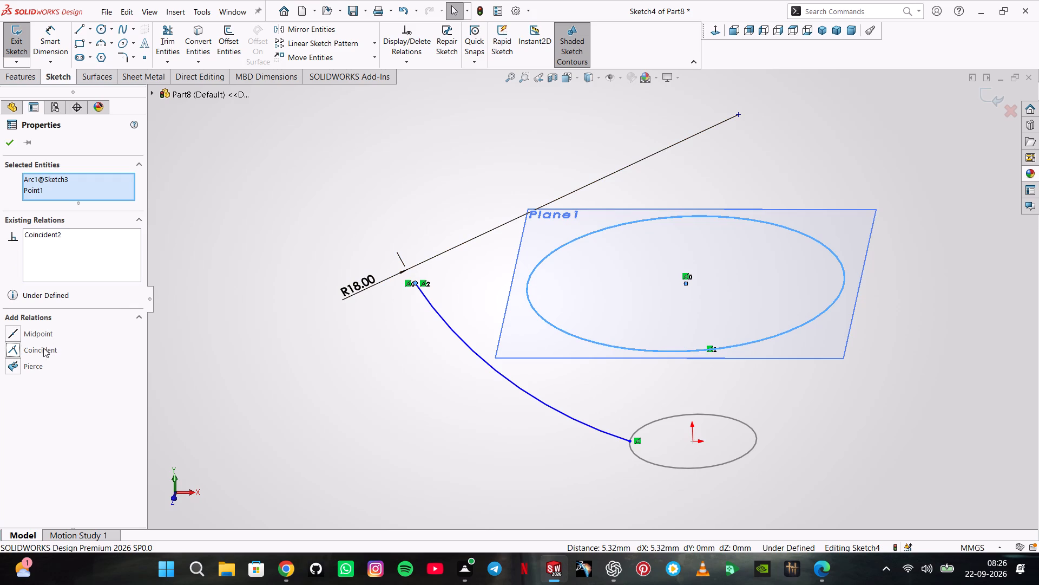
click(24, 362)
click(288, 303)
Add a pierce relation between the arc's lower endpoint and the small circle at the origin.
middle_drag(363, 344, 368, 255)
scroll(363, 344, up, 1)
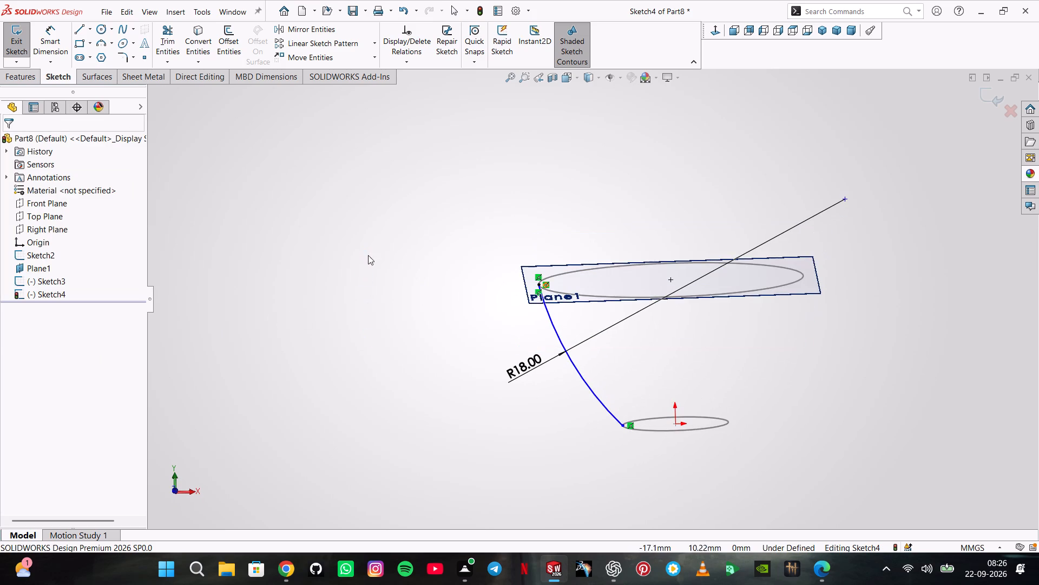
middle_drag(585, 337, 565, 387)
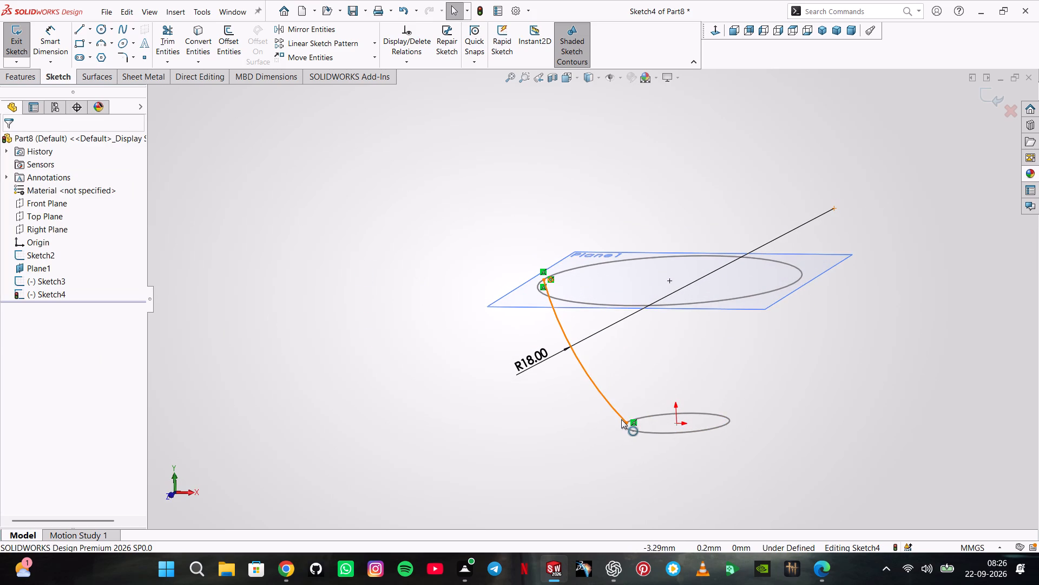
shift+click(625, 421)
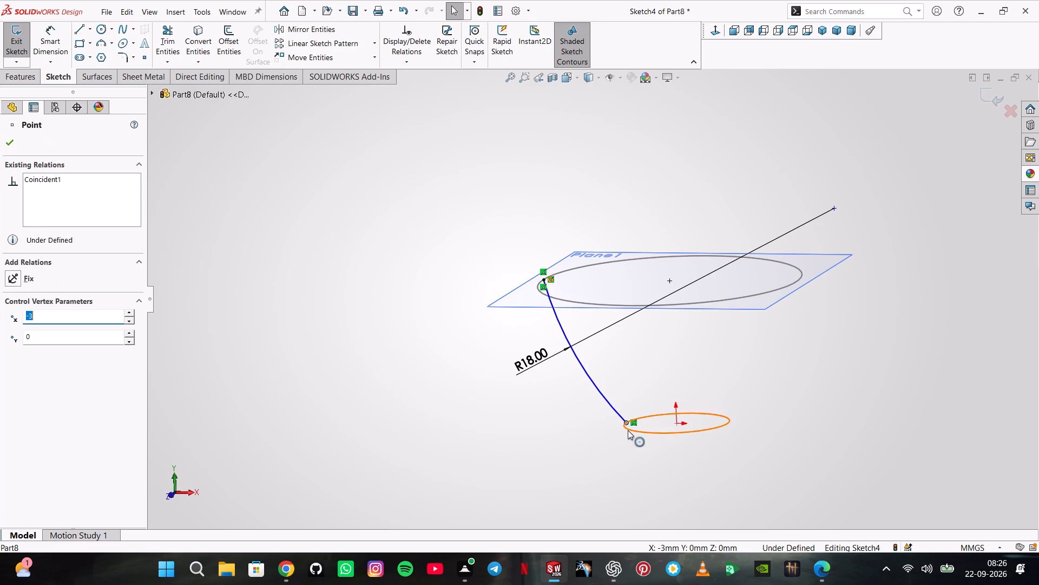
shift+click(630, 429)
click(39, 367)
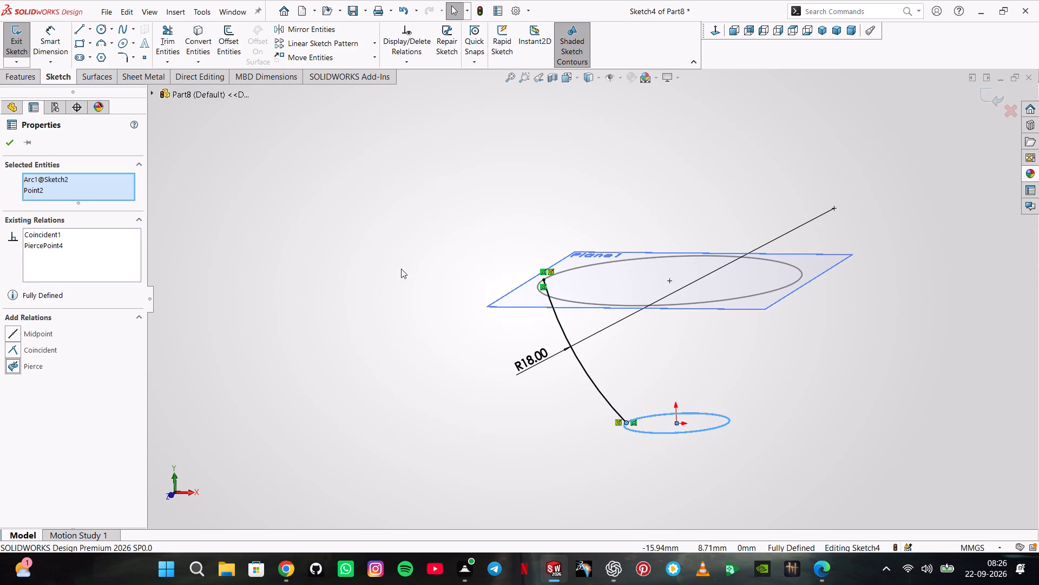
click(401, 269)
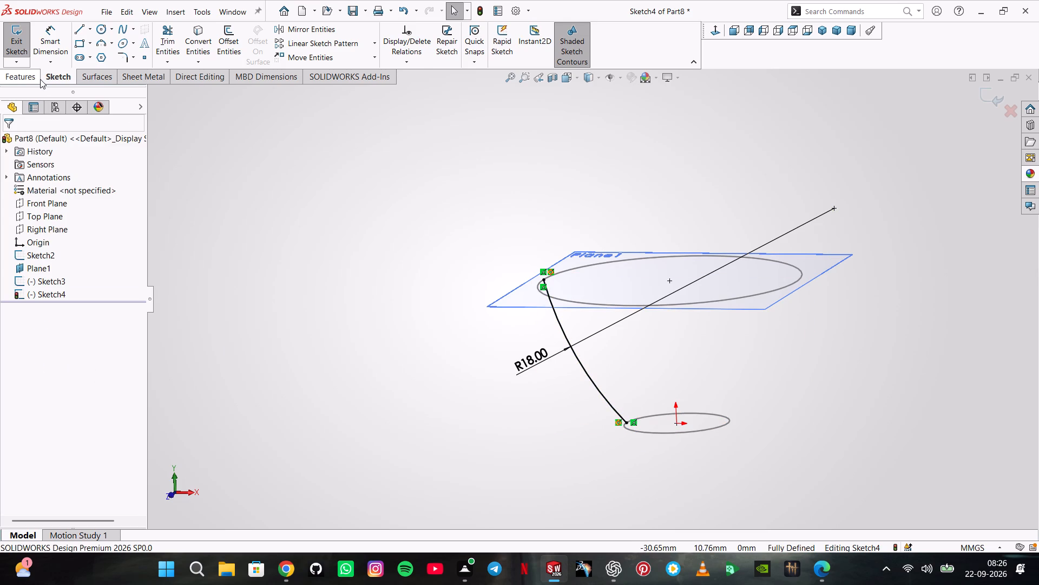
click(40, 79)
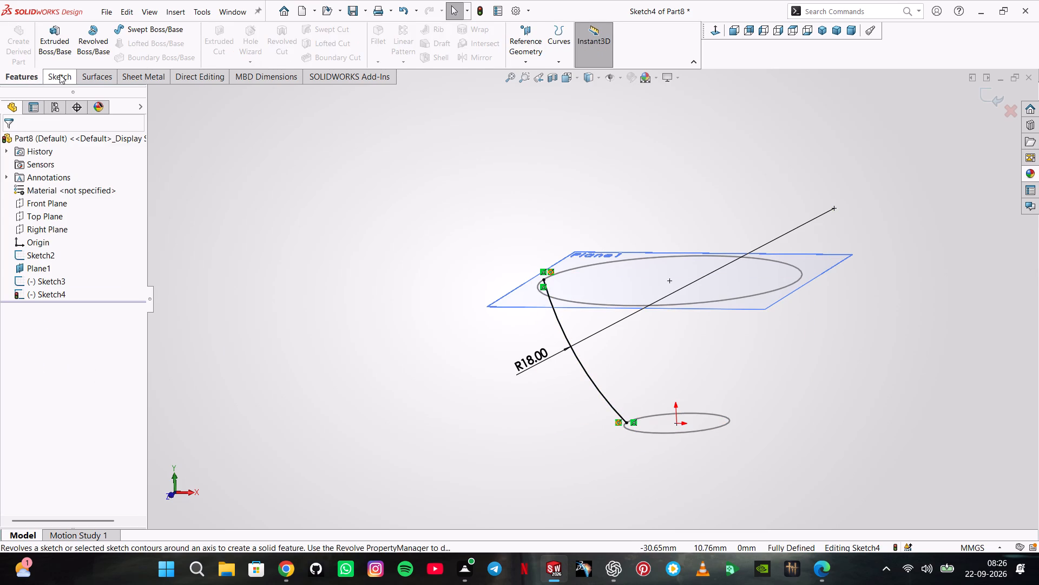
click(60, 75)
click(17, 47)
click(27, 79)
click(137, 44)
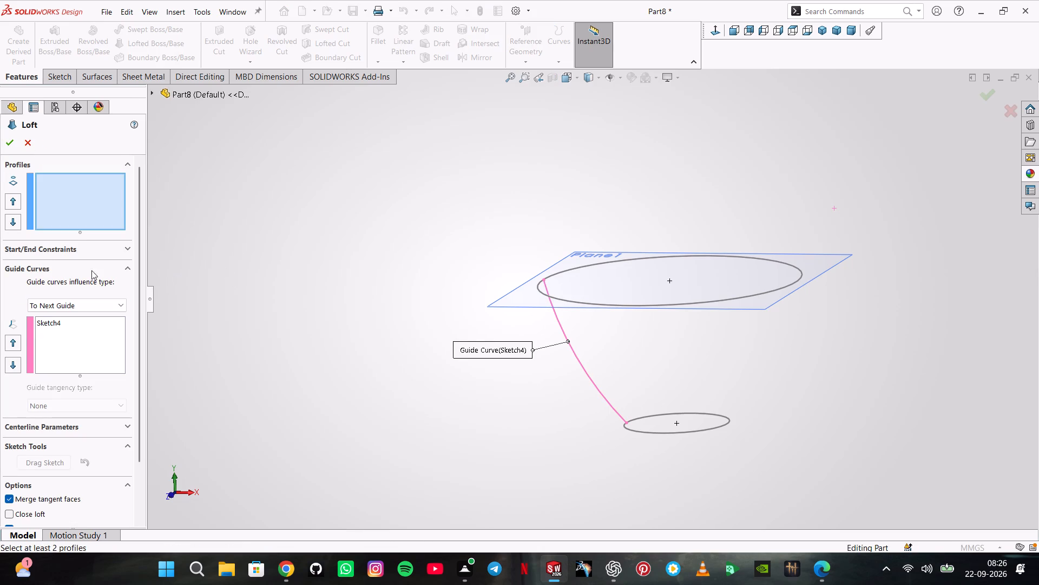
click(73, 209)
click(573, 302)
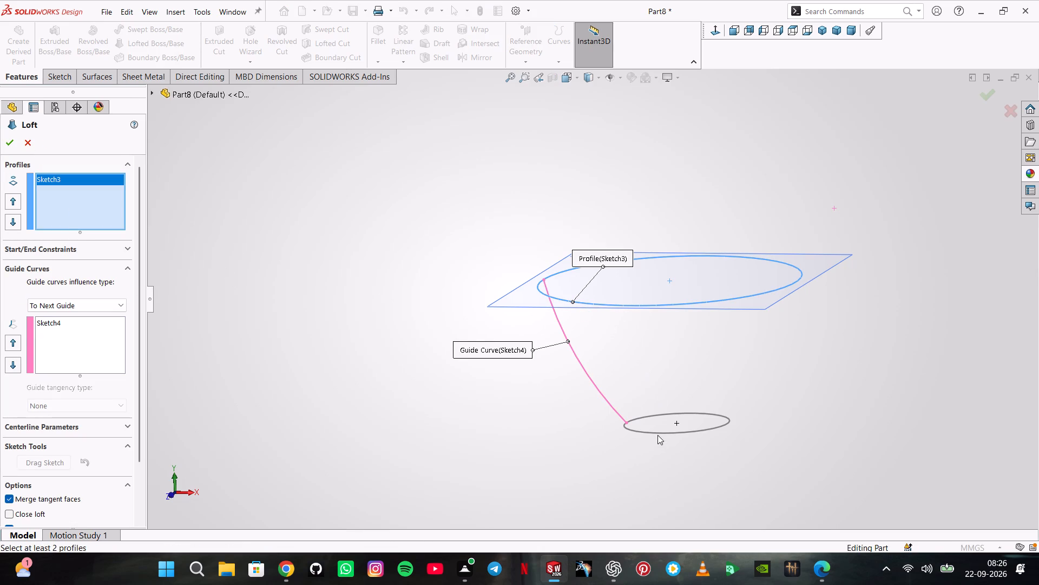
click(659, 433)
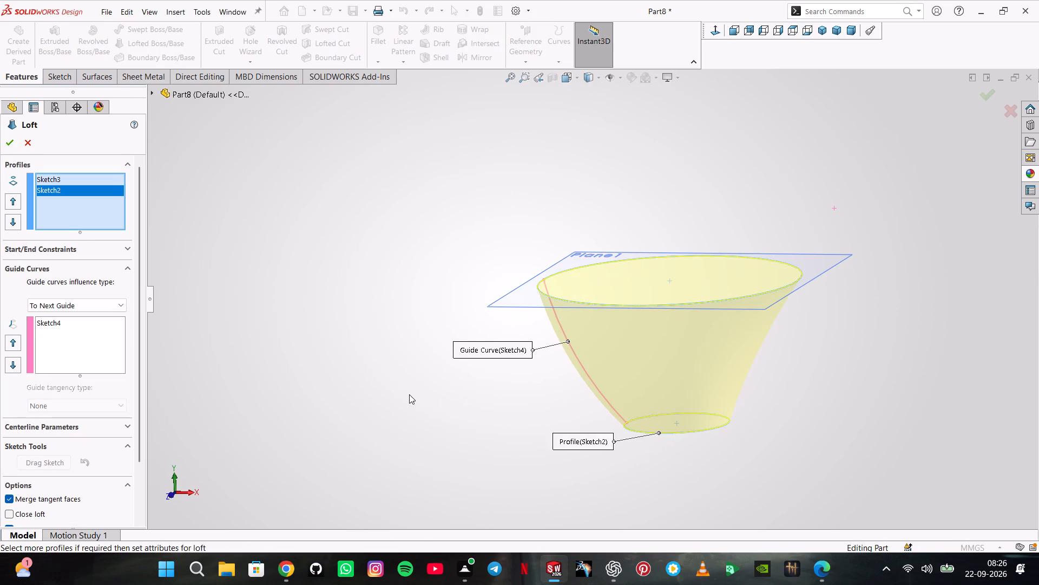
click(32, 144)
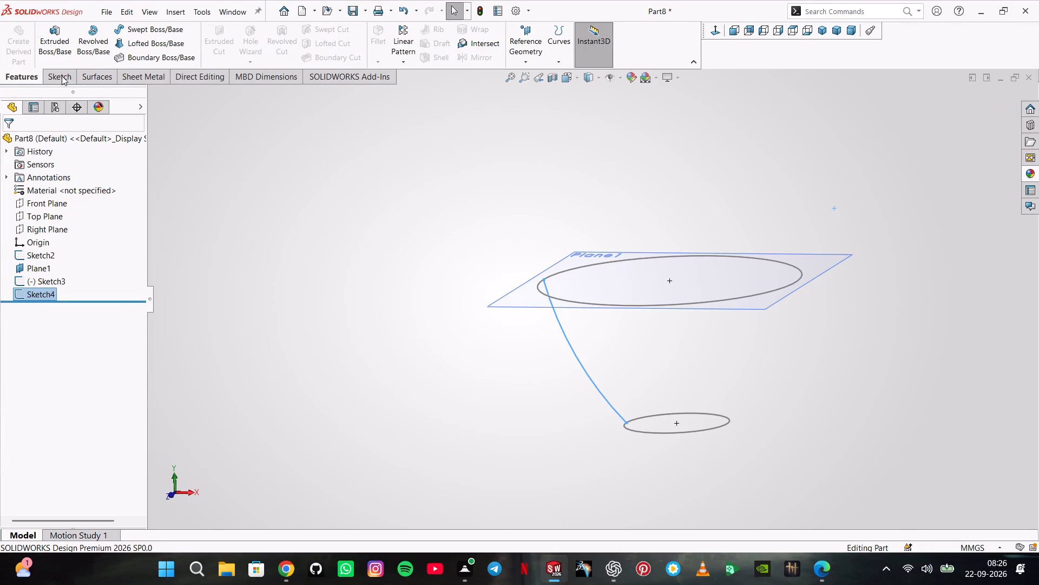
Reopen the side arc's sketch, mirror the arc about the Right Plane keeping the original, and exit the sketch.
scroll(417, 248, up, 1)
middle_drag(417, 248, 453, 248)
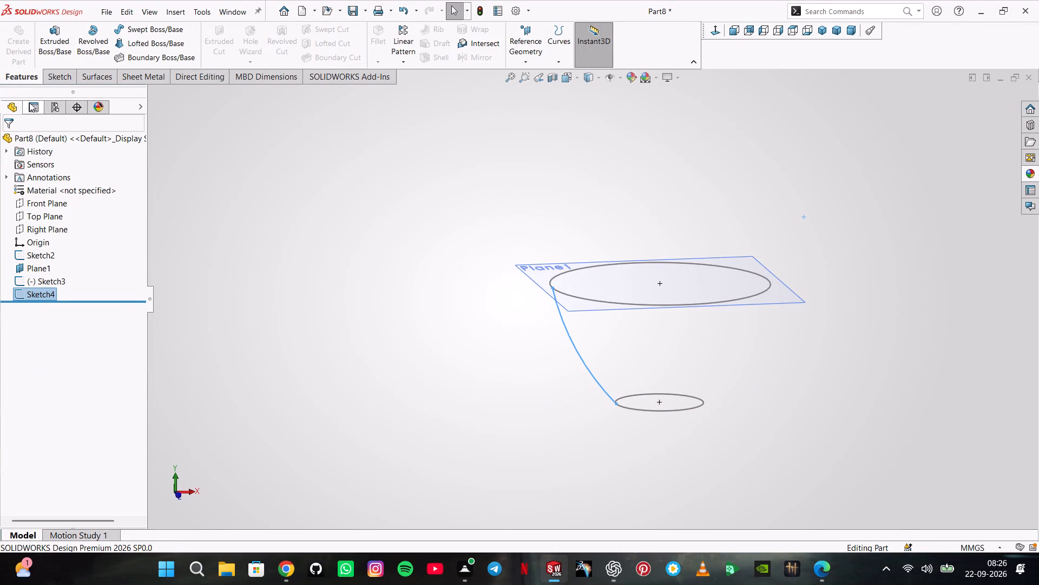
click(64, 84)
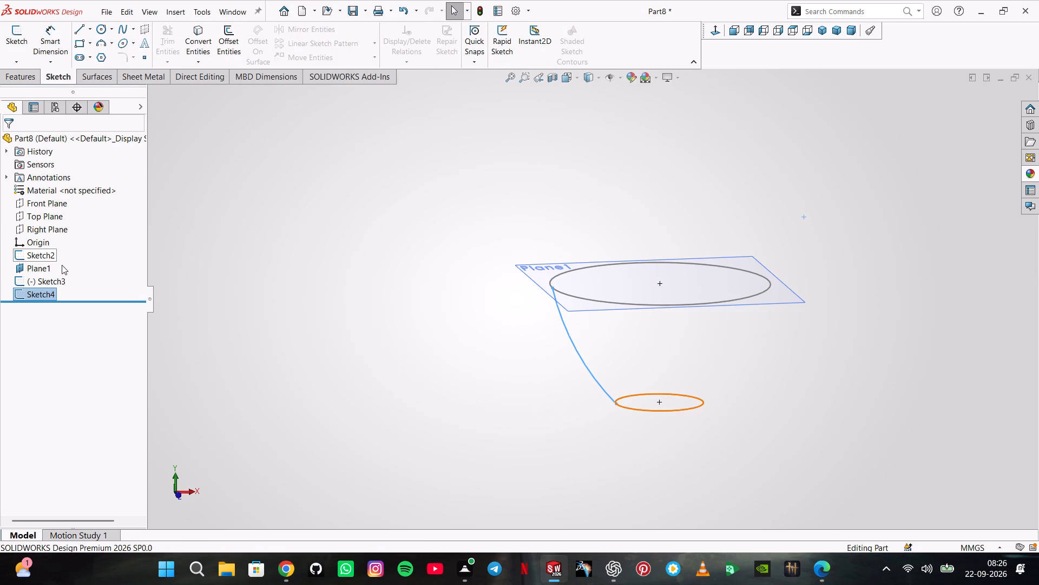
right_click(45, 291)
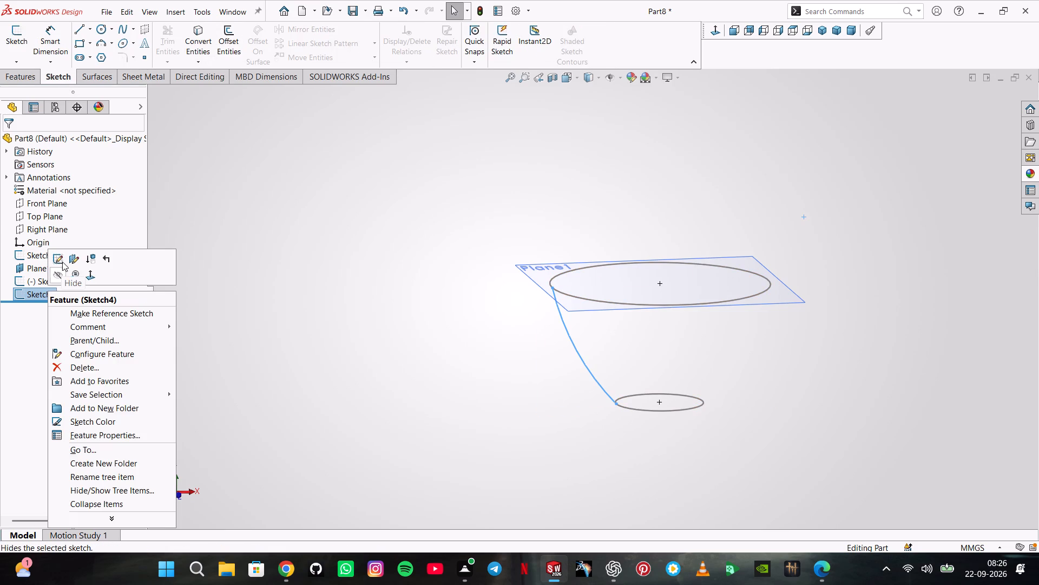
click(62, 262)
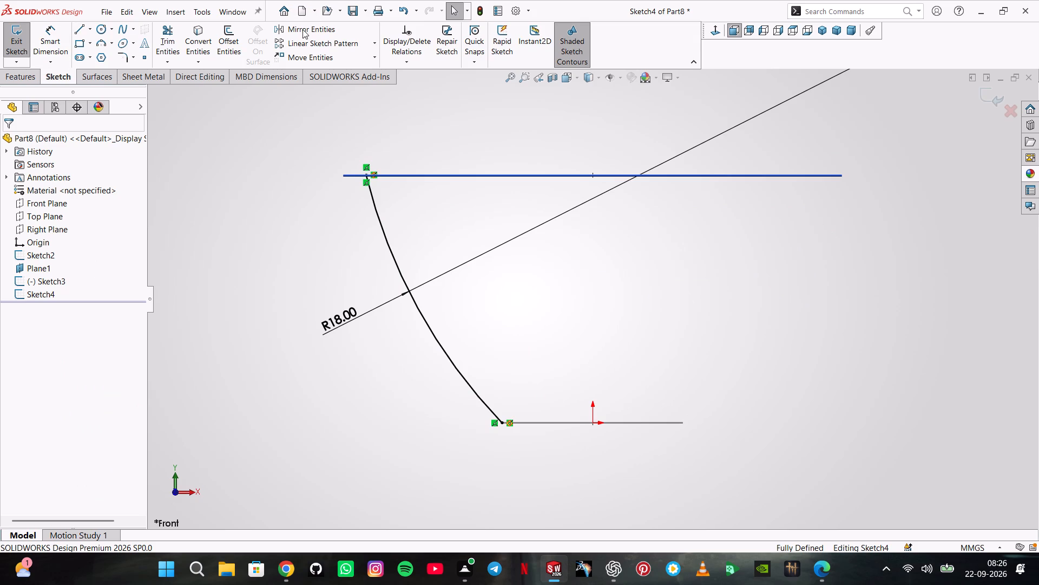
click(303, 29)
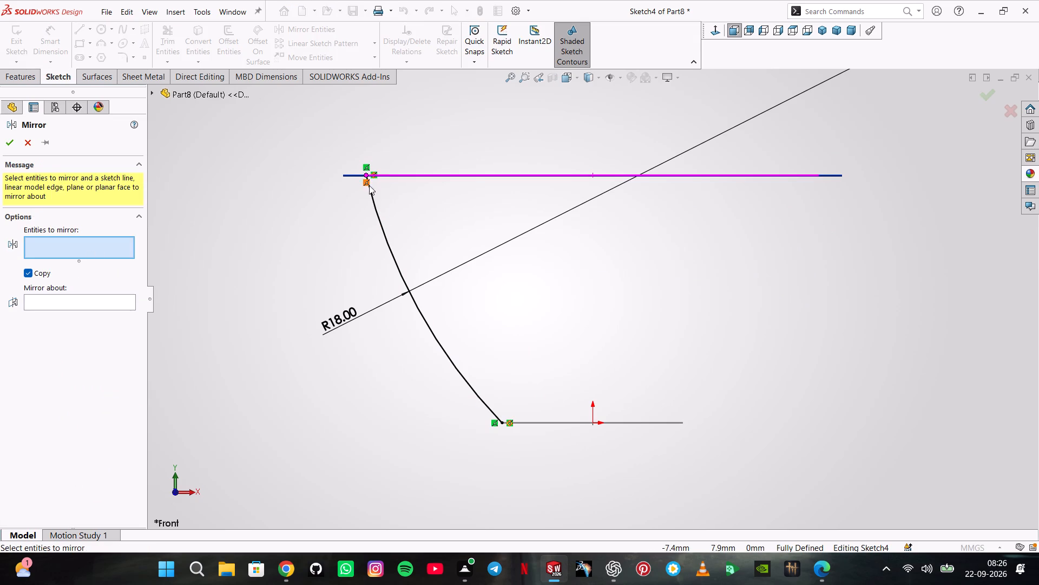
click(371, 198)
click(73, 296)
click(82, 302)
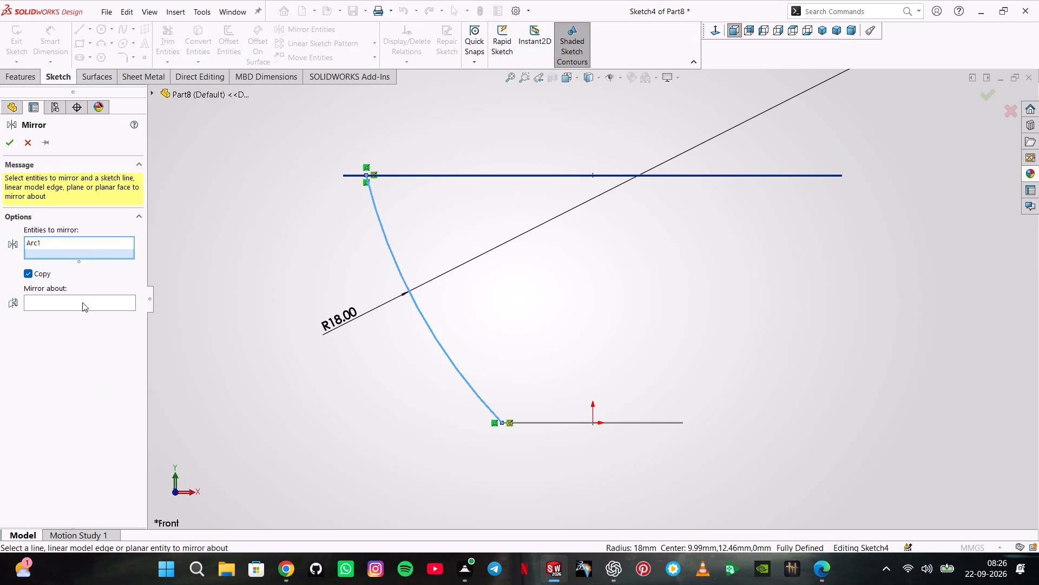
click(152, 94)
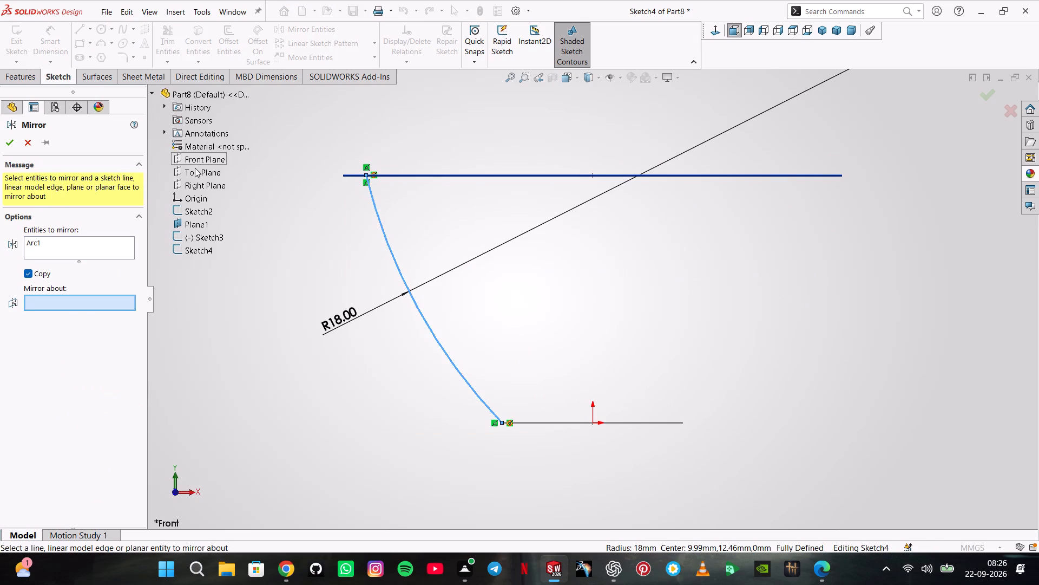
click(201, 183)
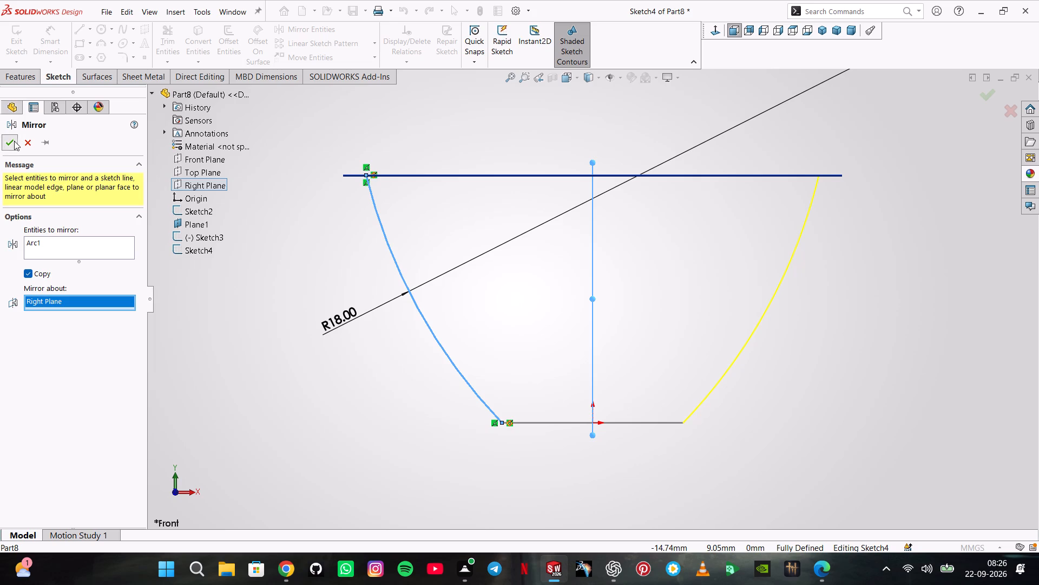
click(14, 141)
middle_drag(502, 146, 496, 173)
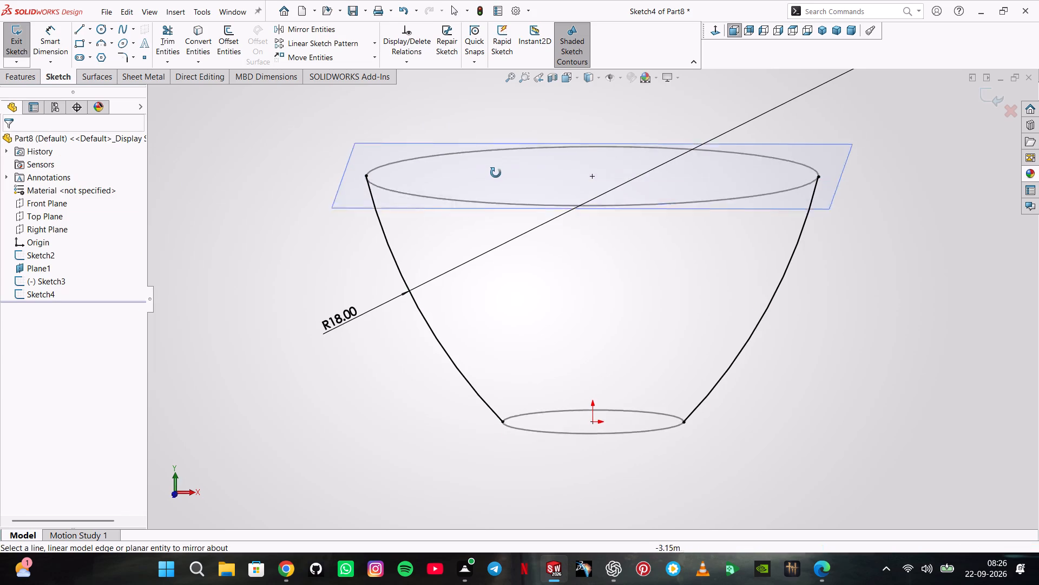
middle_drag(496, 173, 493, 186)
click(17, 38)
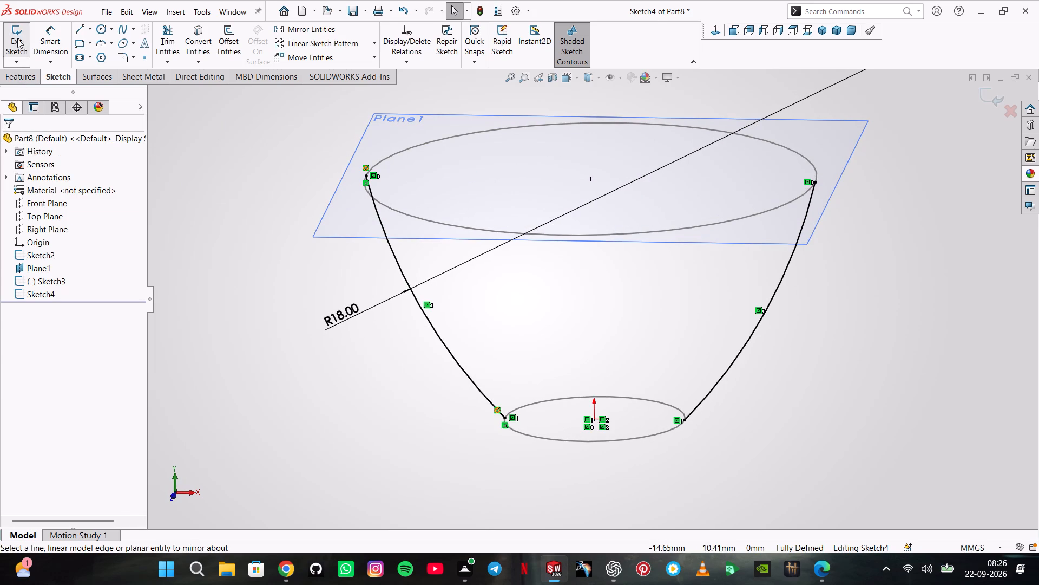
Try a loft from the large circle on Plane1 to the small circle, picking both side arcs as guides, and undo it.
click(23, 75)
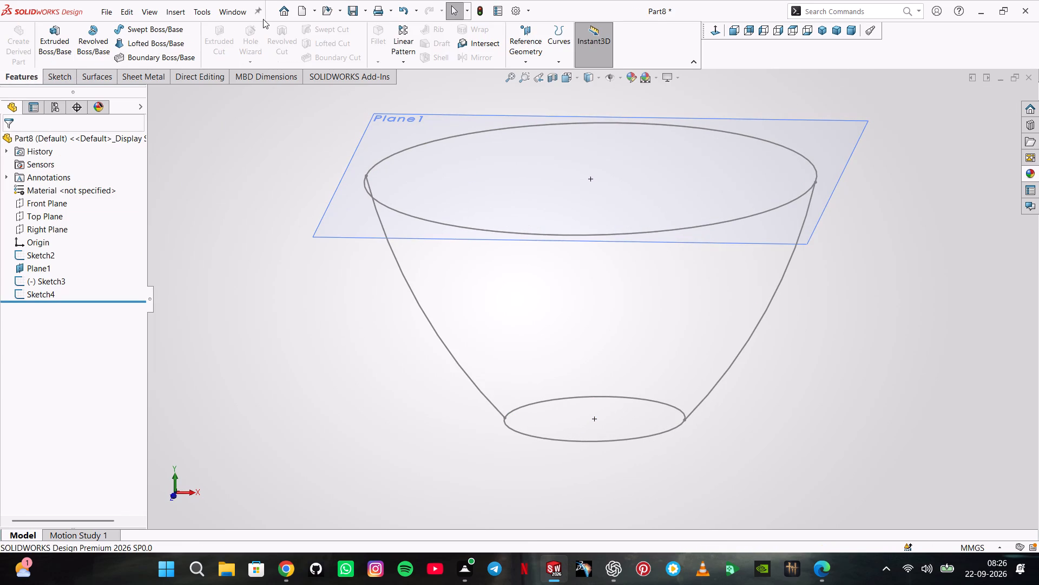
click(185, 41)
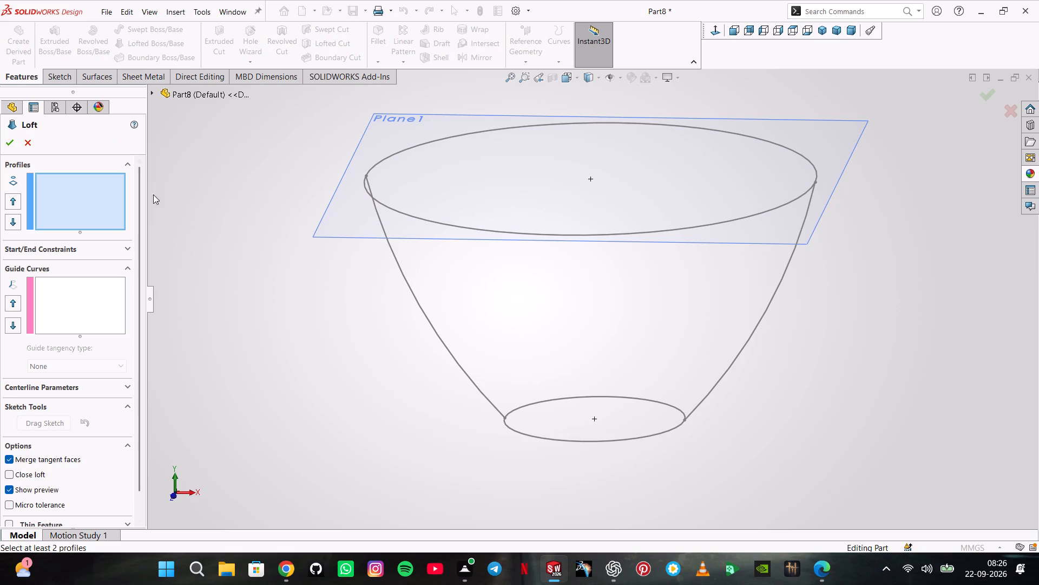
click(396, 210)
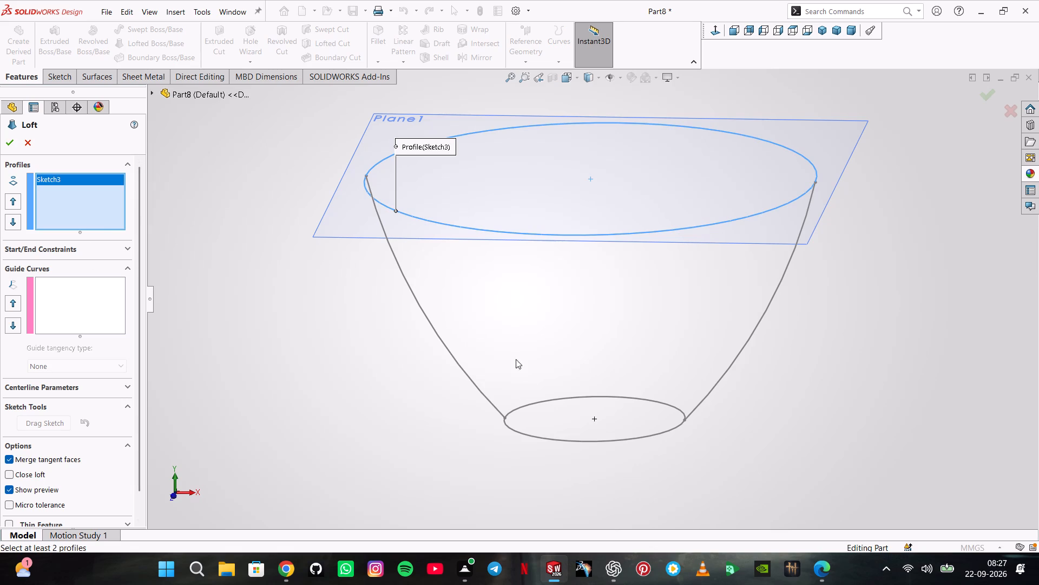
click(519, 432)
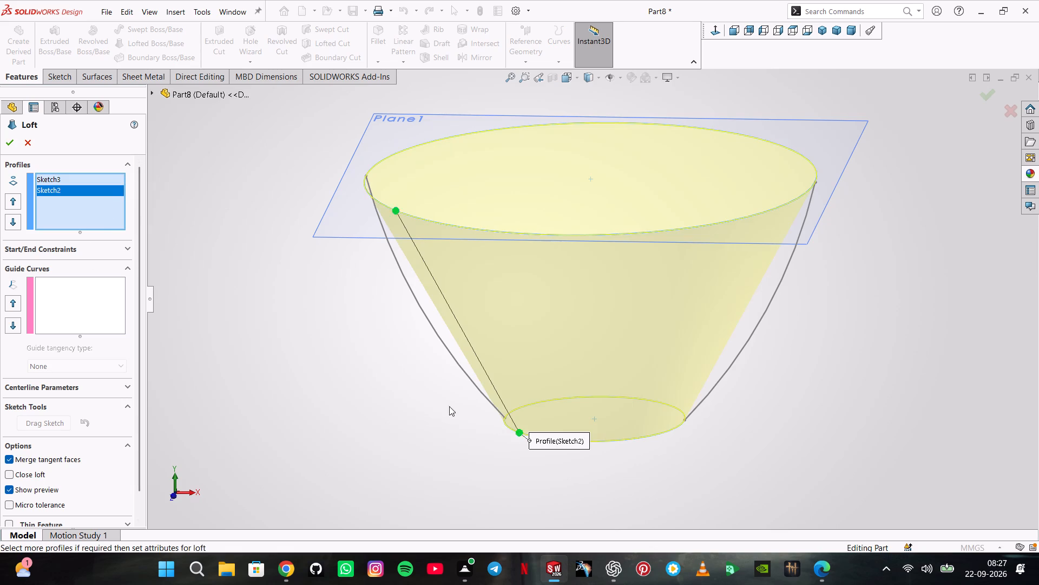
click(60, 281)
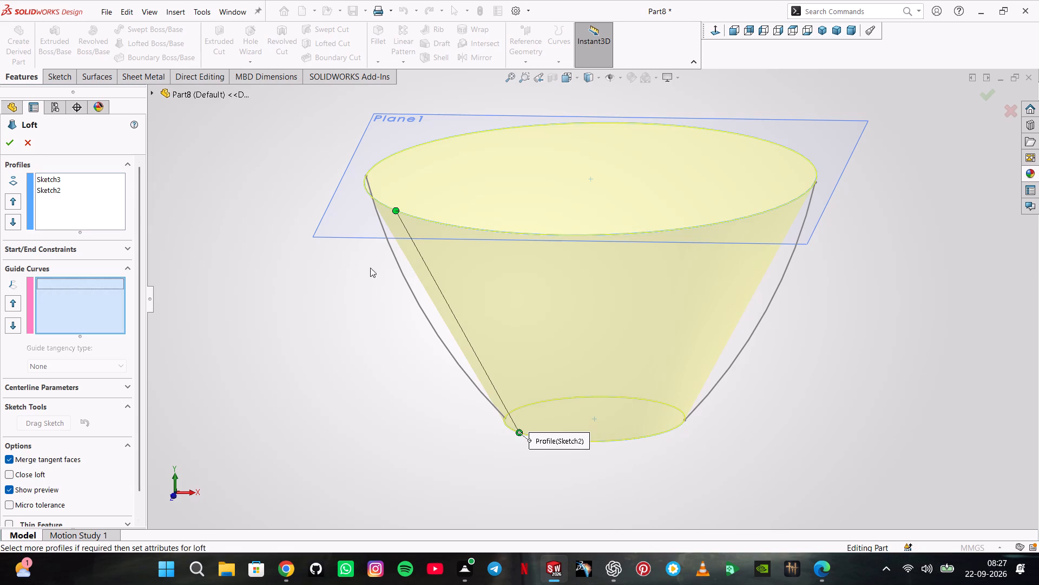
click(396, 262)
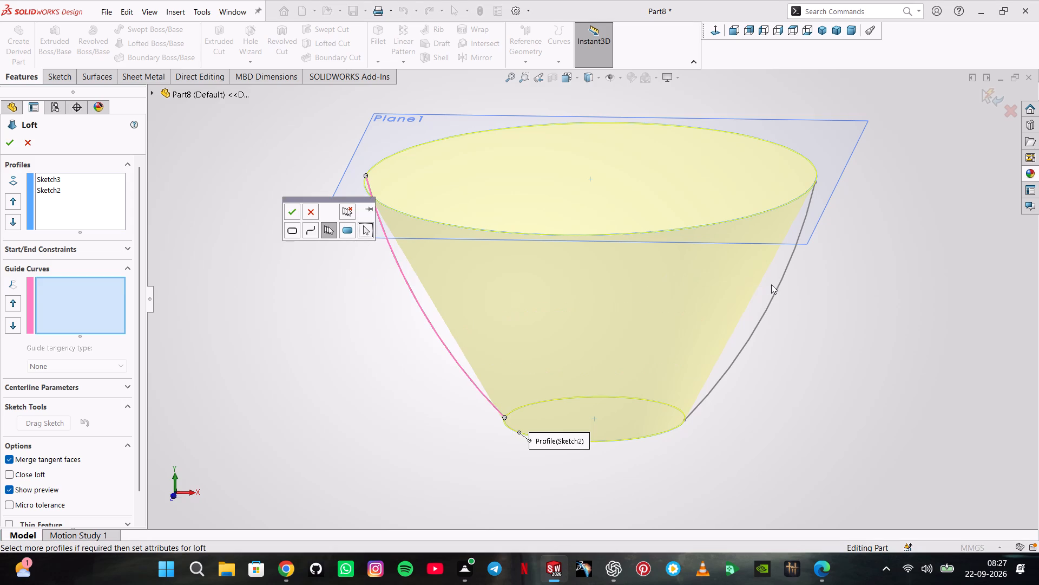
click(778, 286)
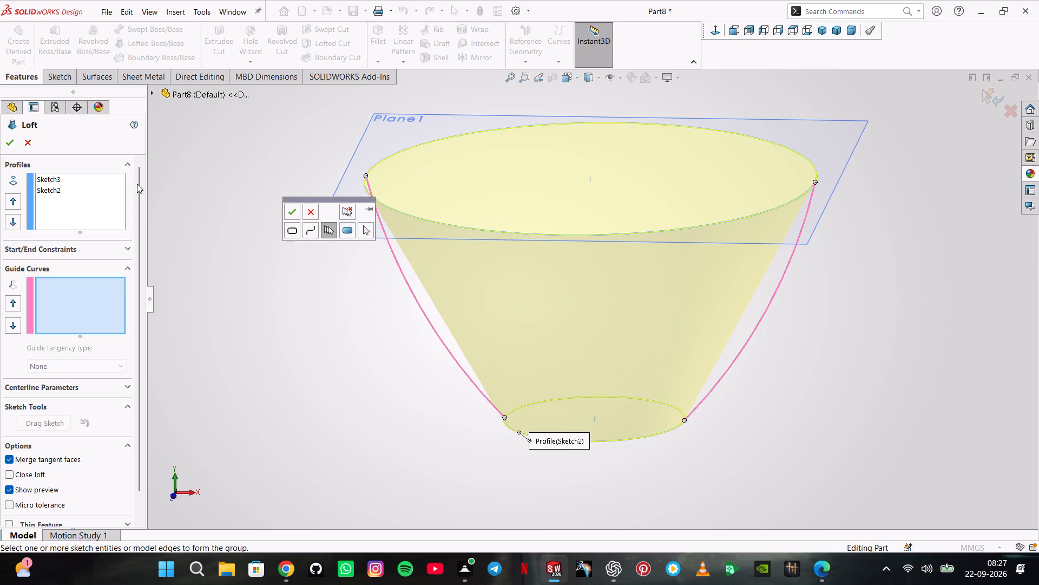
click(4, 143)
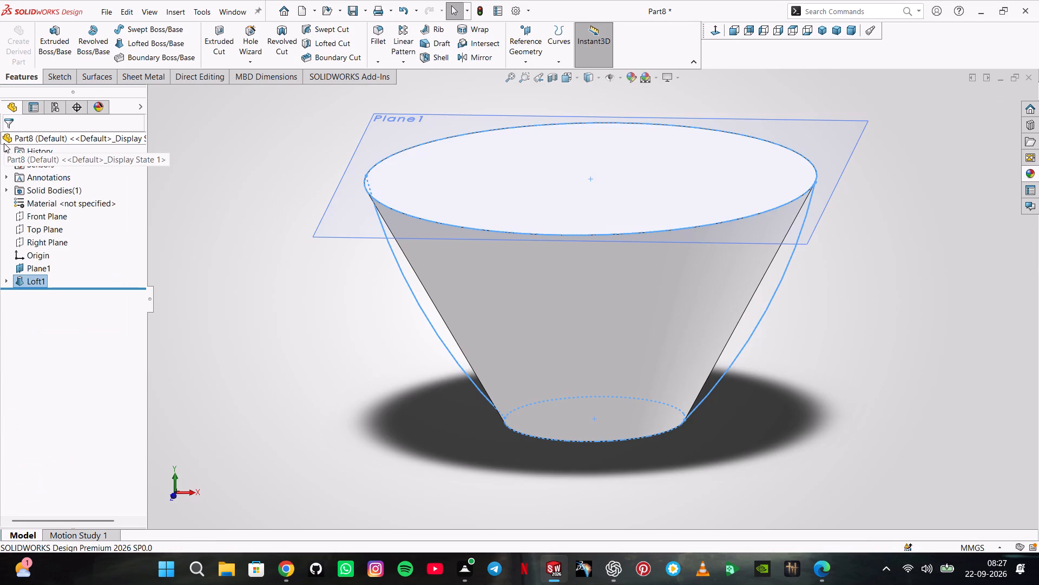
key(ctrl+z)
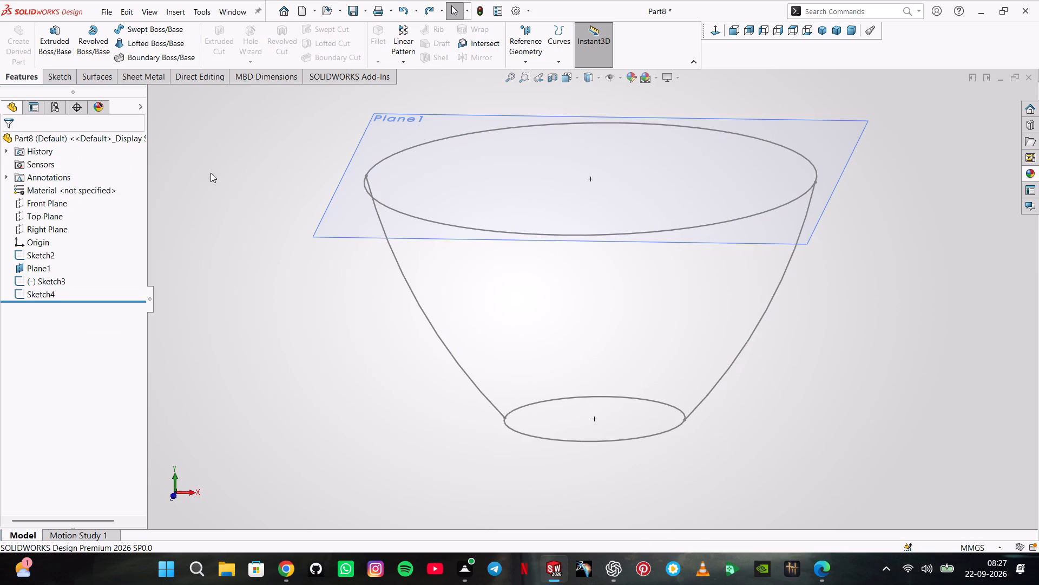
Loft from the large circle on Plane1 to the small circle at the origin, using both side arcs as guide curves.
click(147, 47)
click(83, 198)
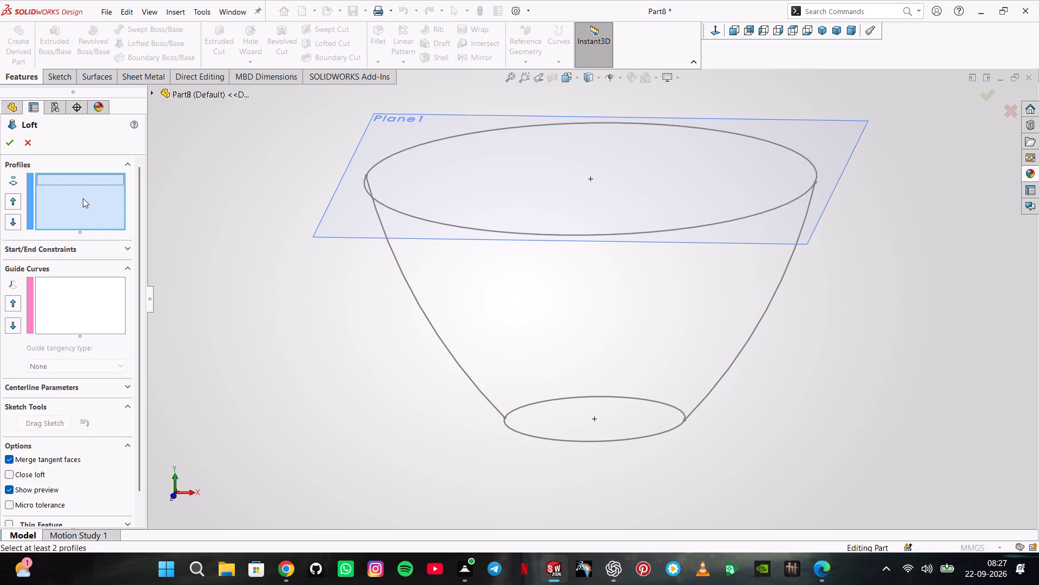
click(88, 278)
click(91, 292)
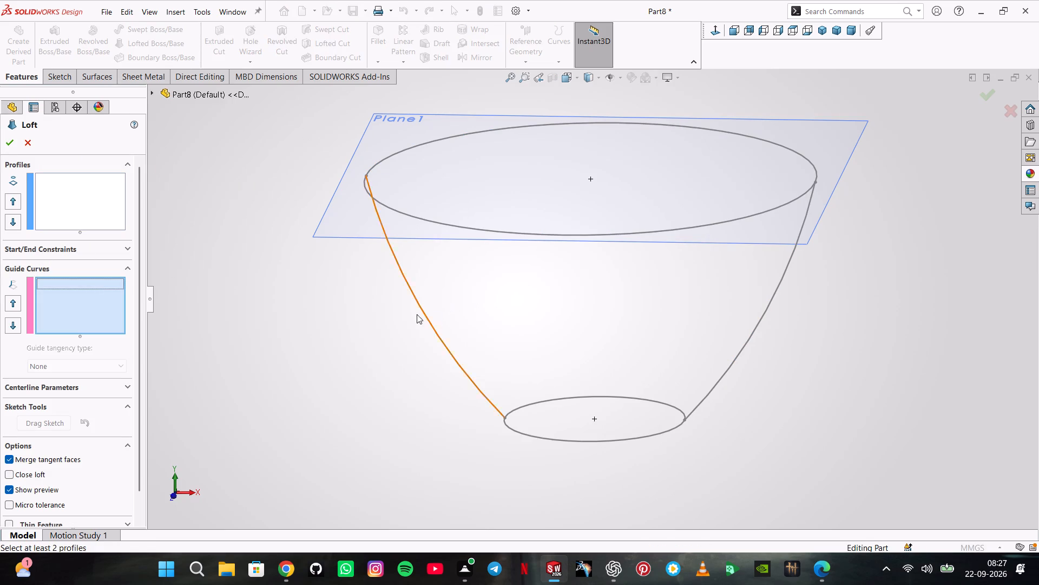
click(423, 313)
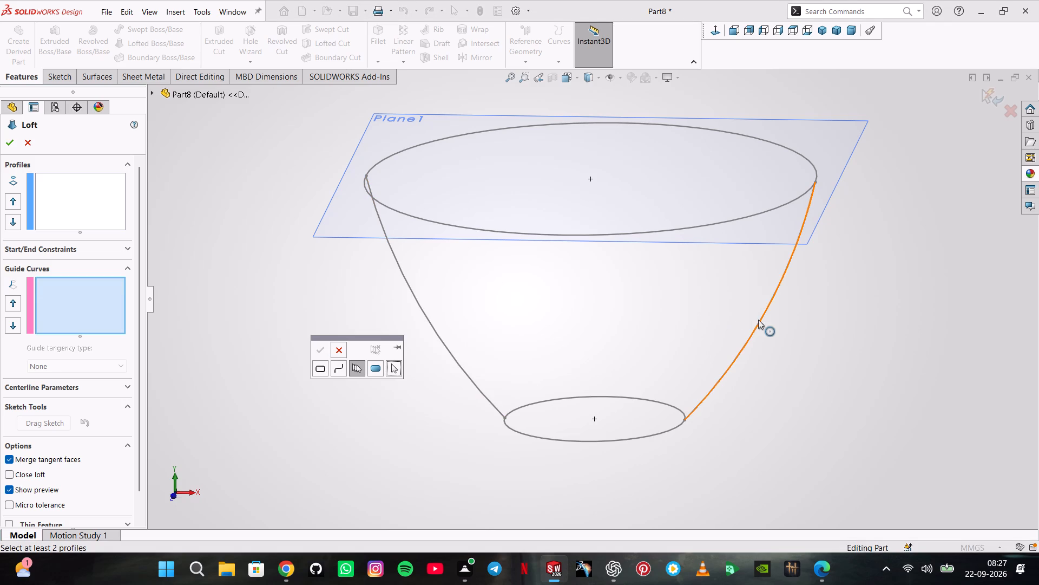
click(441, 344)
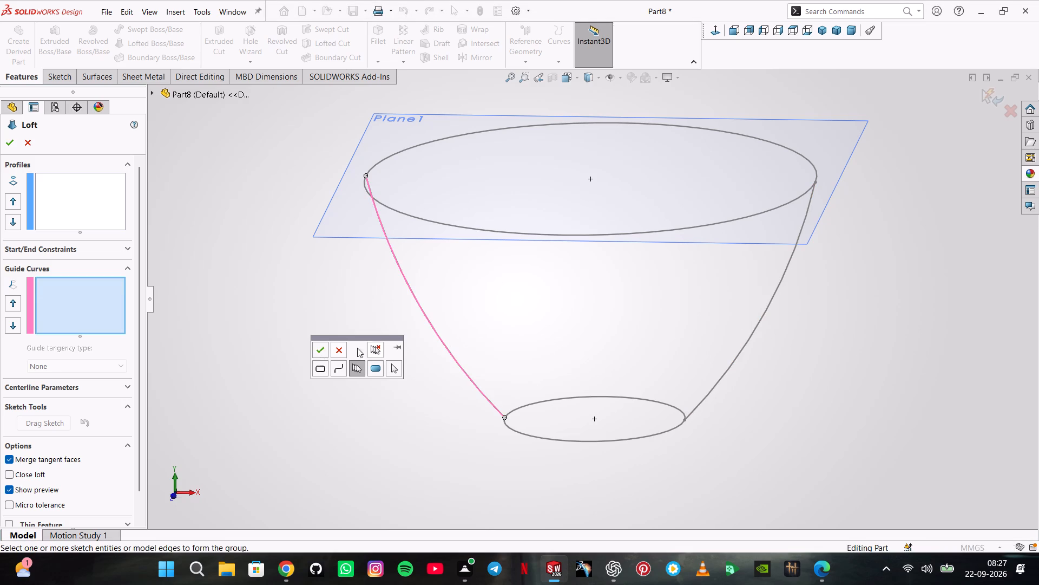
click(315, 348)
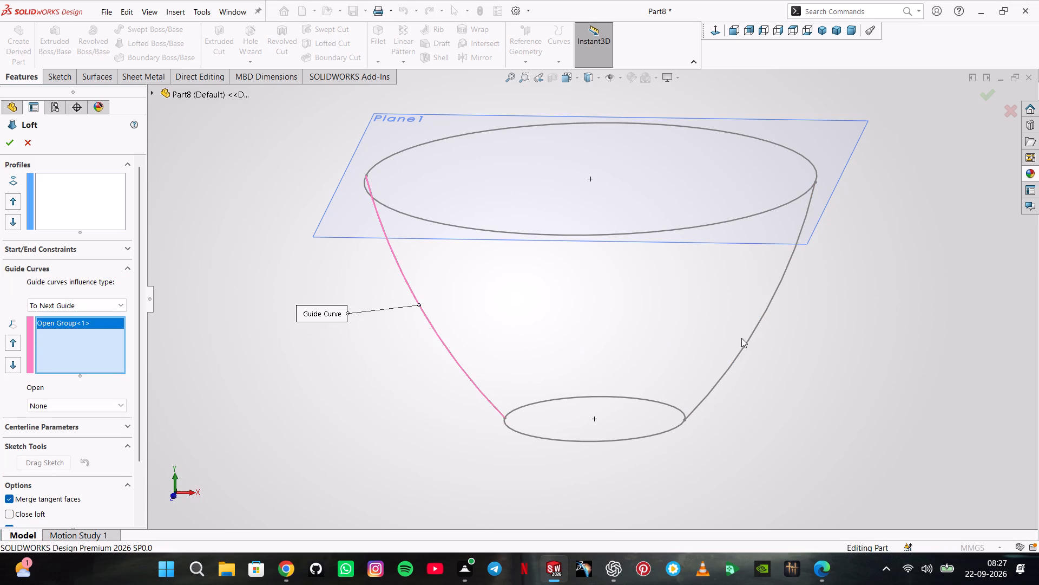
click(752, 337)
click(786, 375)
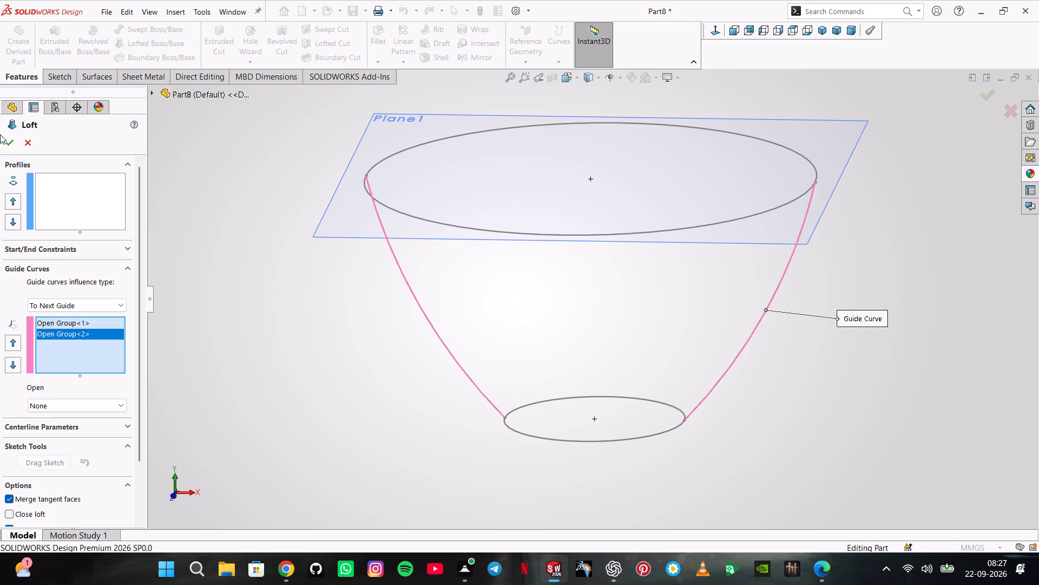
click(61, 191)
click(398, 212)
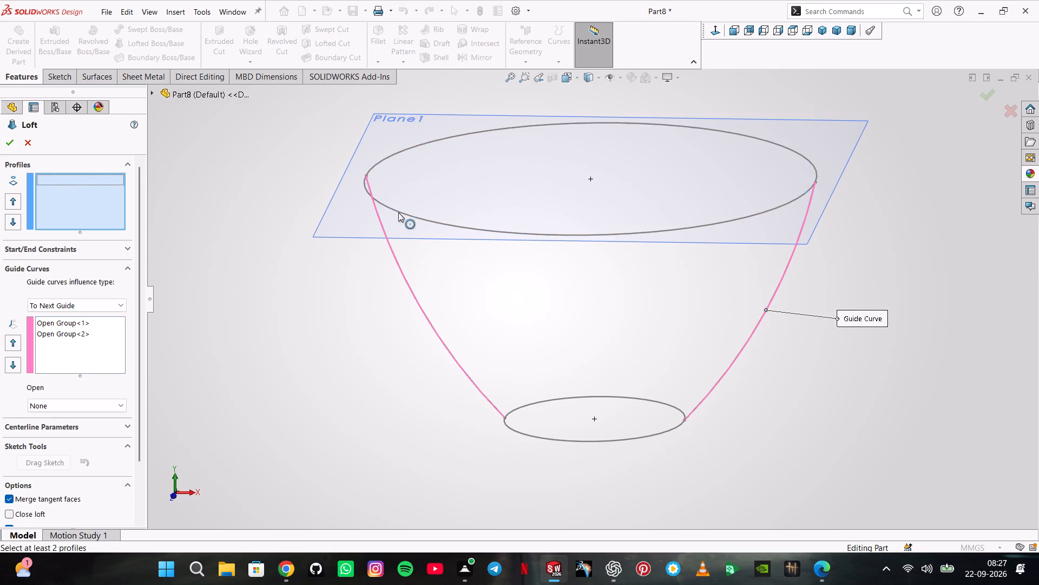
click(538, 437)
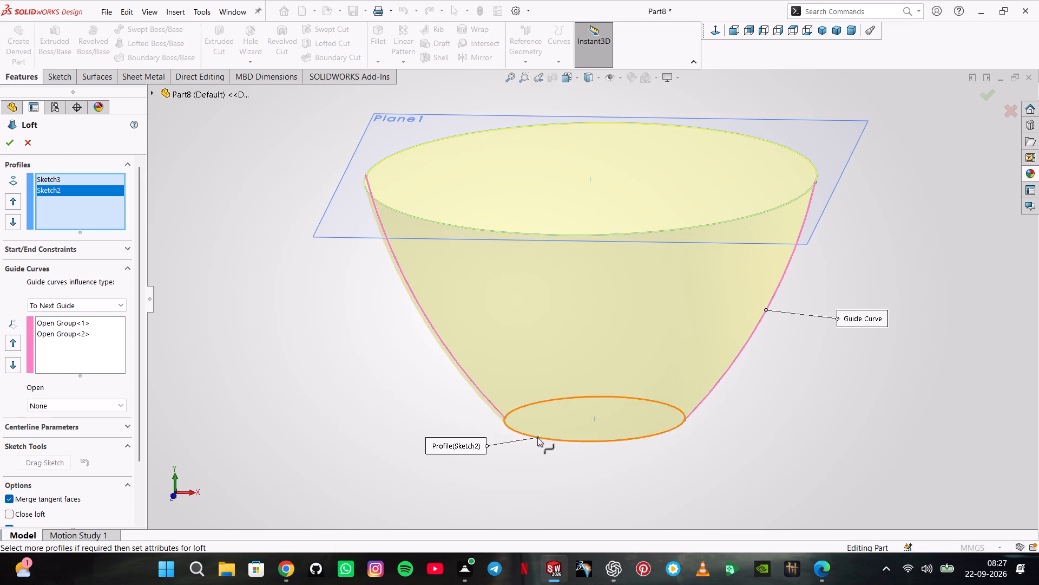
click(14, 136)
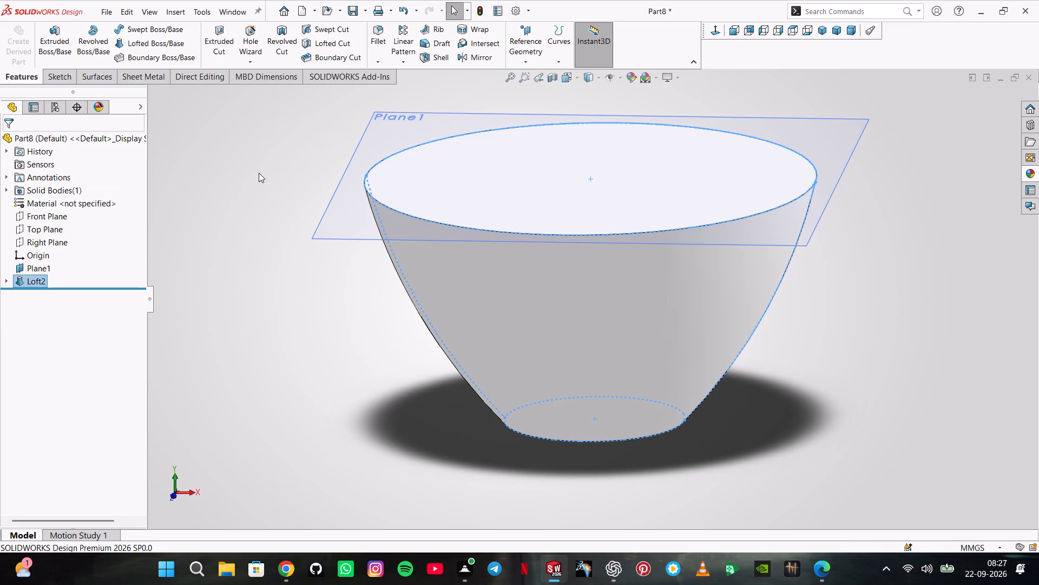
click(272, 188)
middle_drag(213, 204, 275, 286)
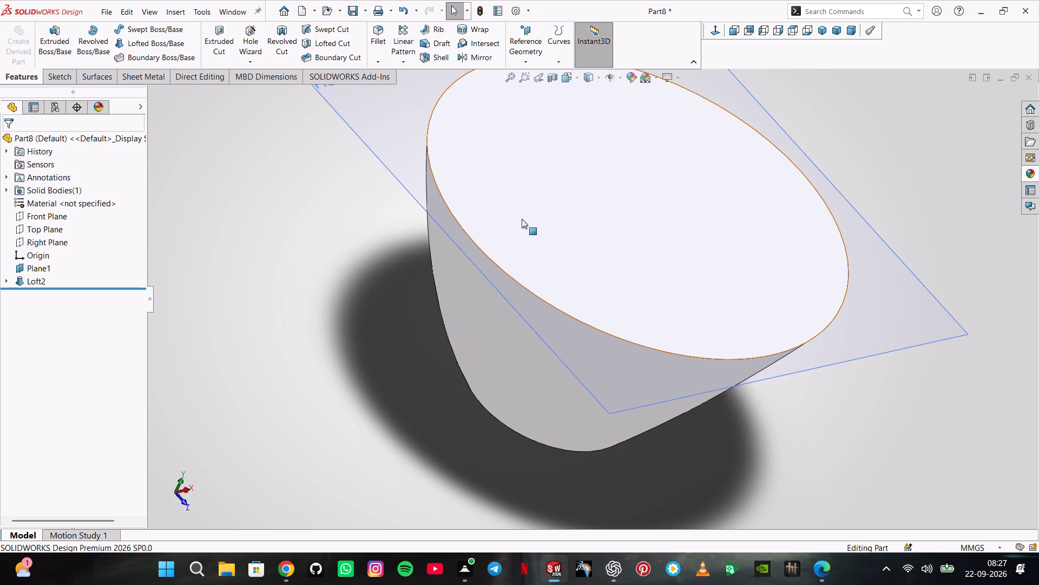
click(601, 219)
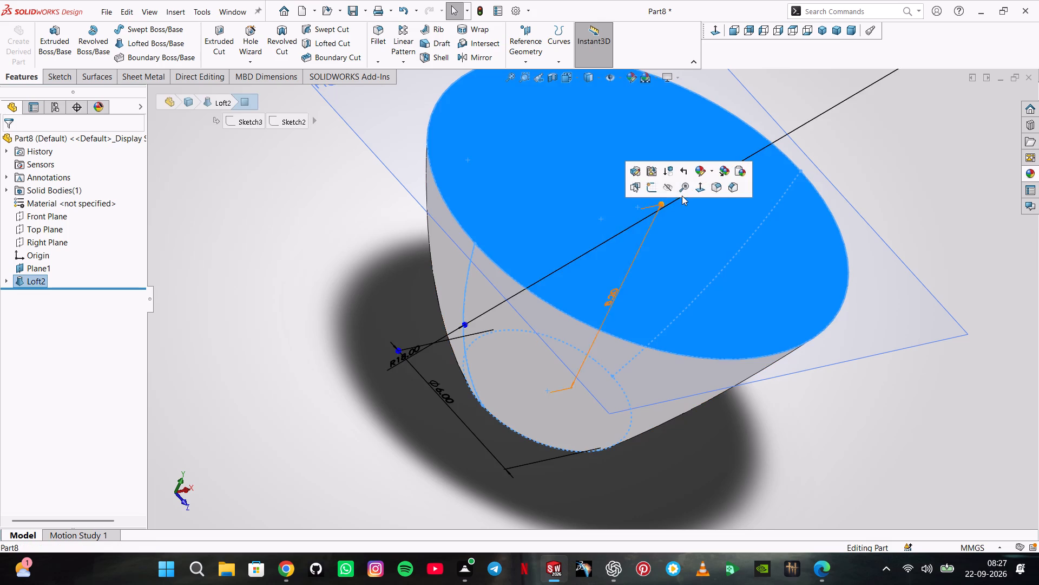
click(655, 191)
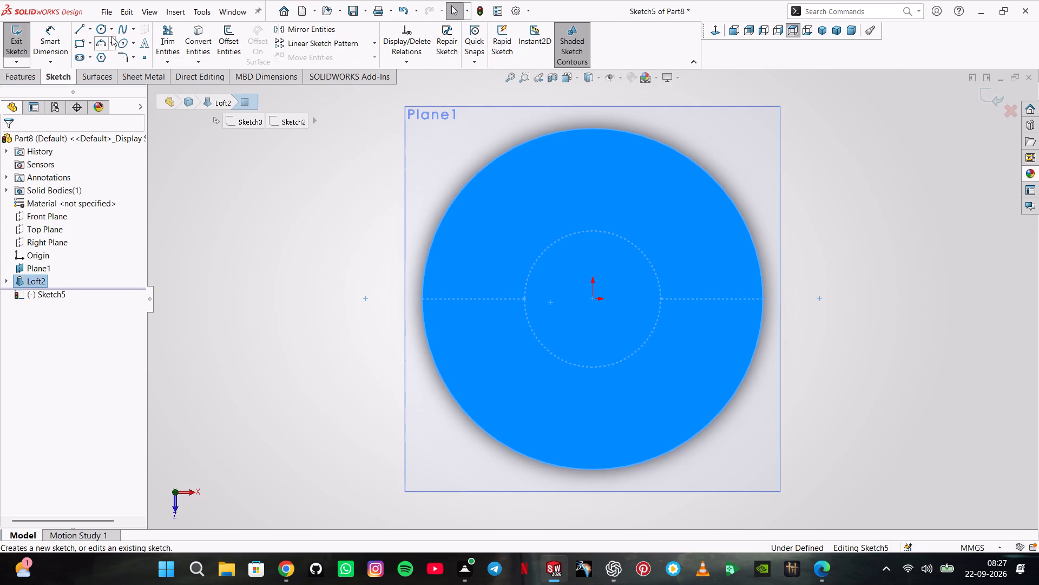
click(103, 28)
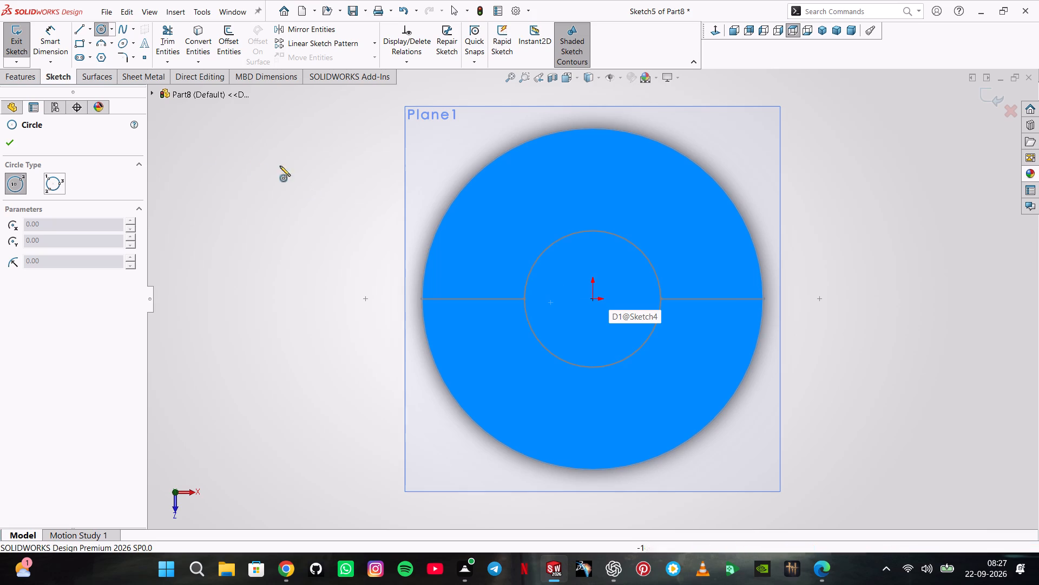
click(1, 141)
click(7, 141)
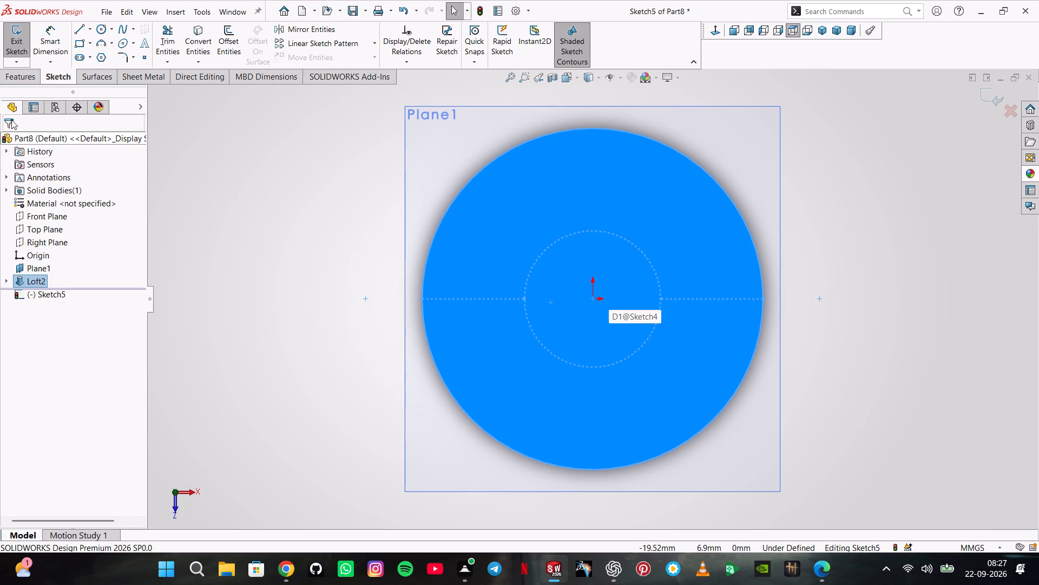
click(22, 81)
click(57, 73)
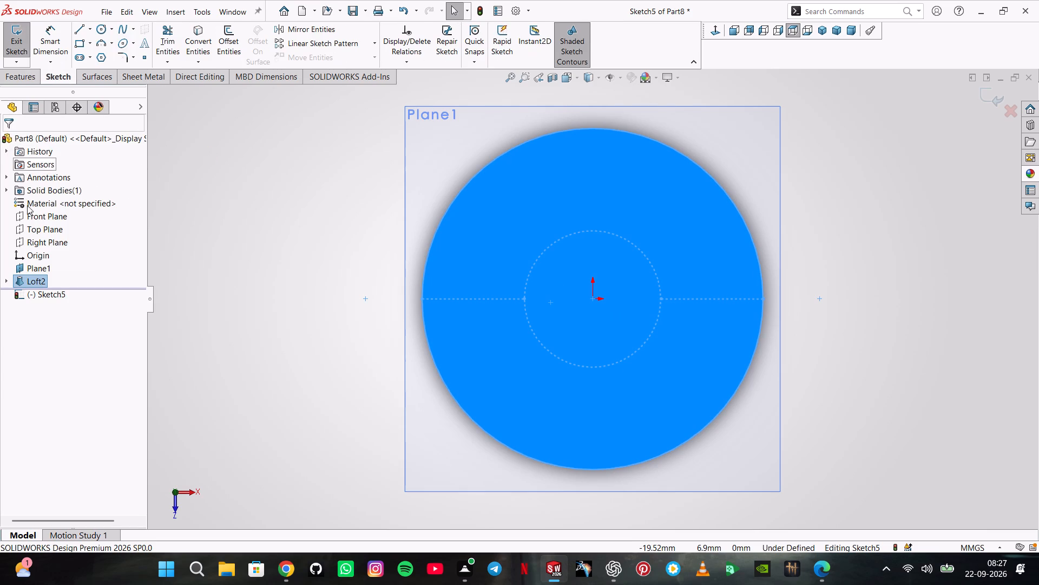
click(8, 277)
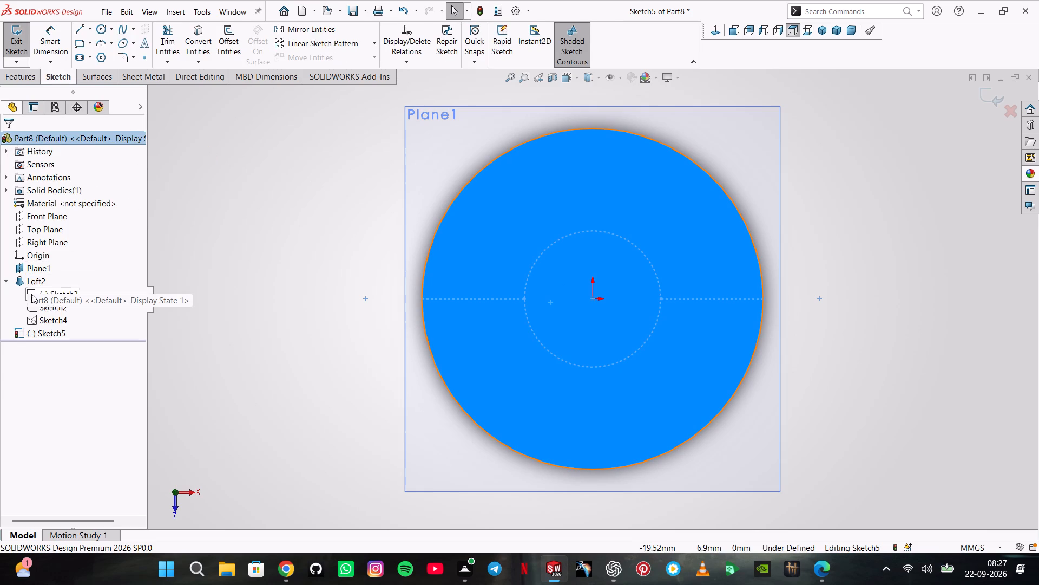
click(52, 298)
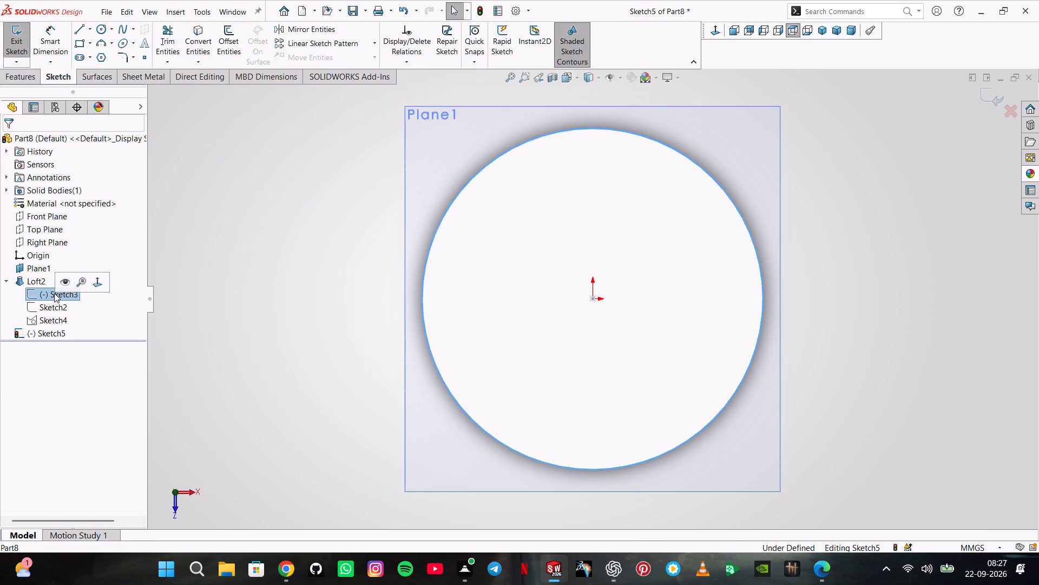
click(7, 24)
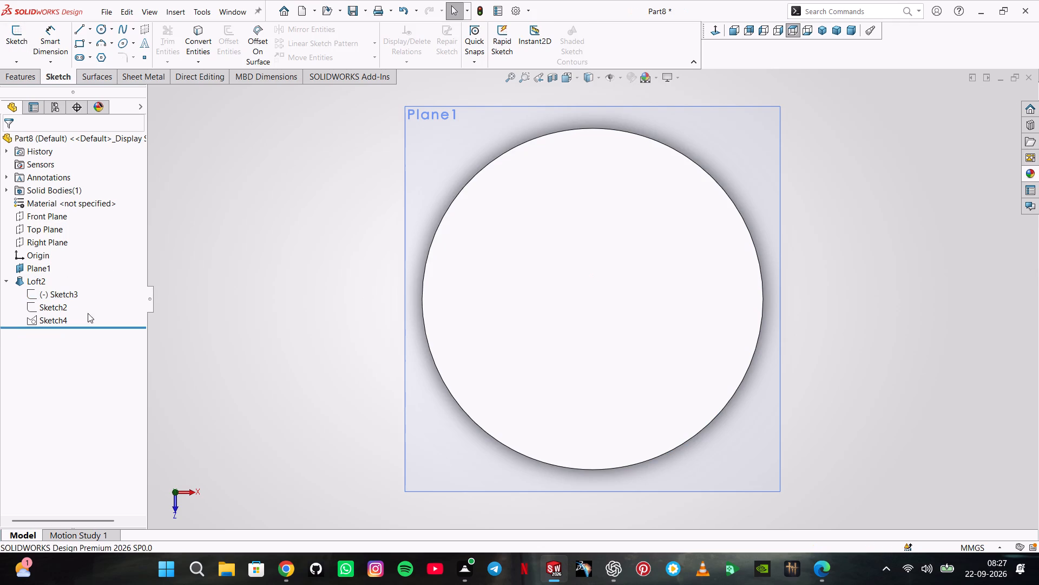
Edit the loft's large circle sketch on Plane1, dimension its diameter to 12 mm, and exit the sketch.
click(54, 290)
click(62, 261)
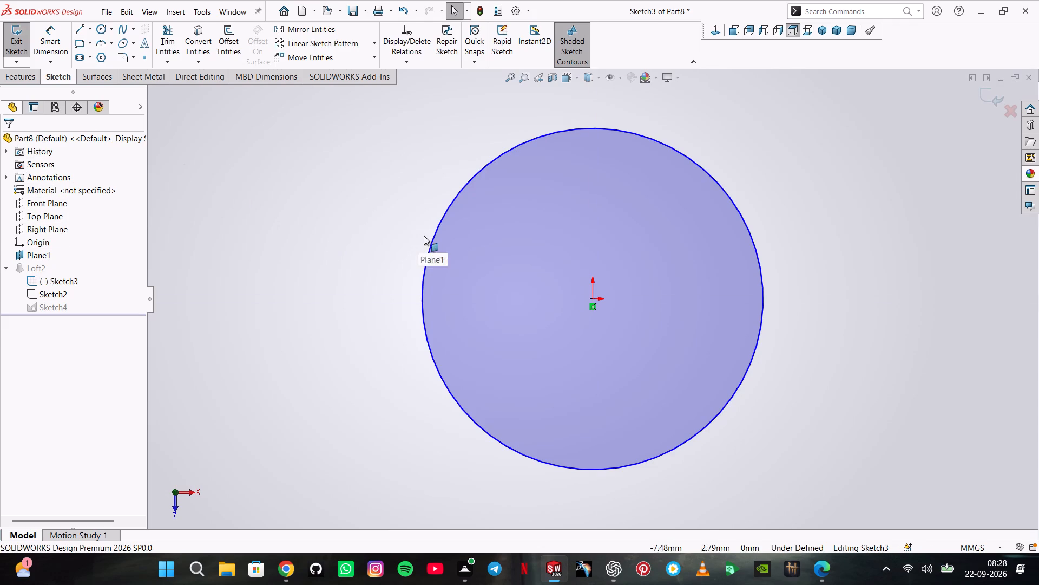
click(63, 51)
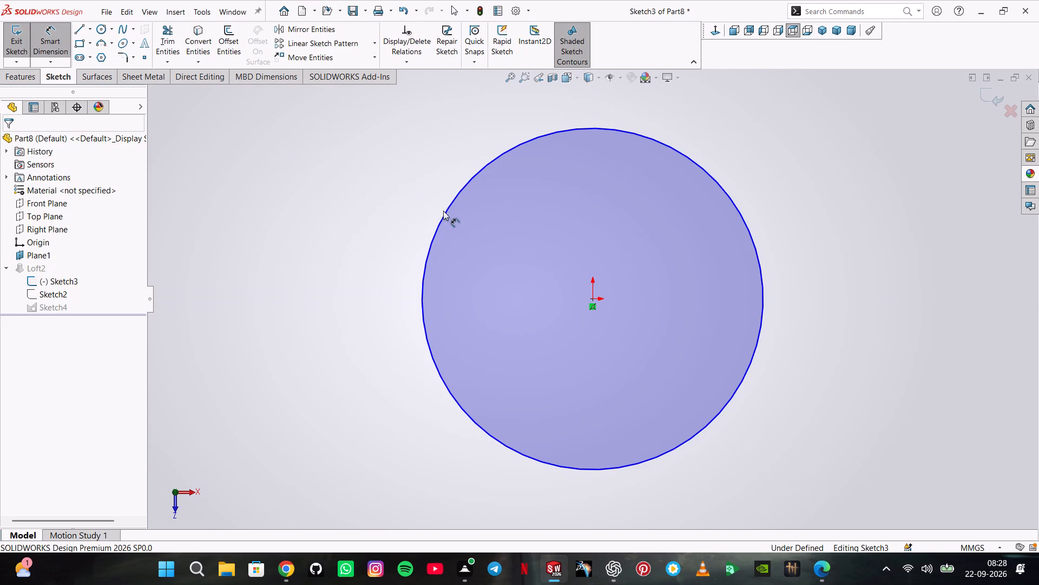
click(447, 212)
click(373, 220)
text(12)
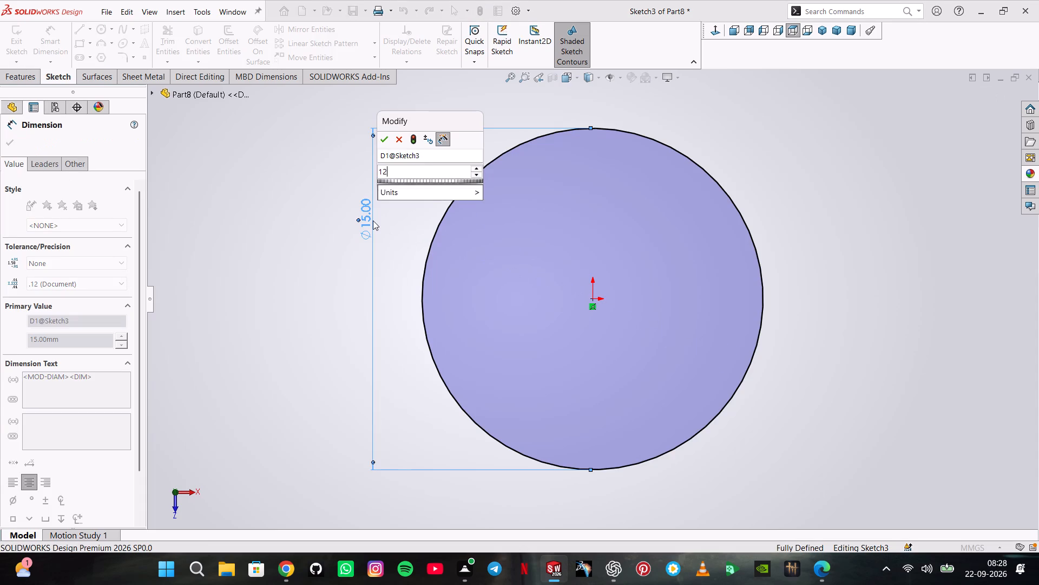
key(Return)
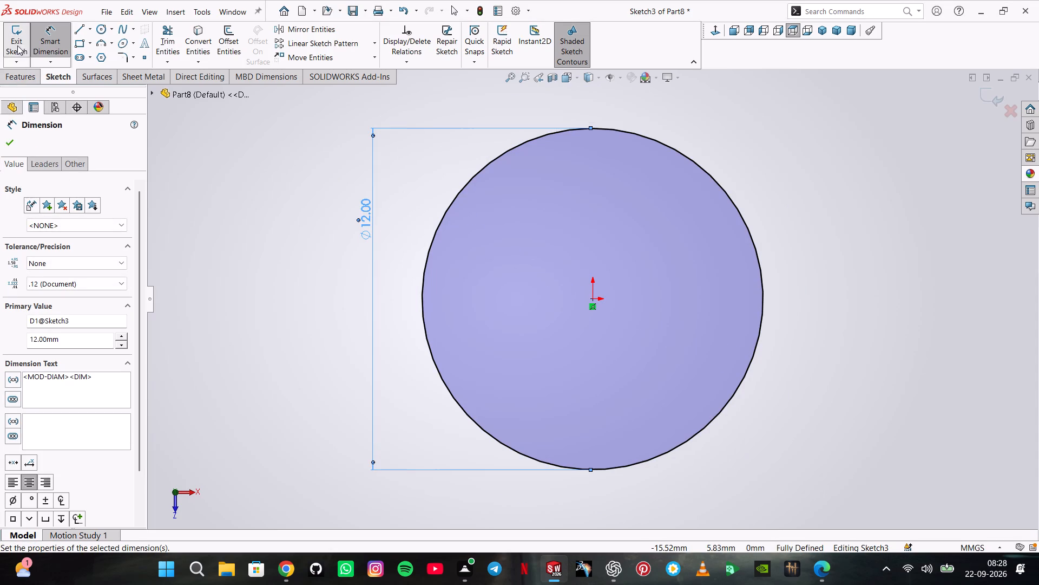
click(17, 43)
Start a sketch on the loft's large end face and draw a circle about 9.6 mm in diameter centred on the origin.
click(399, 199)
middle_drag(360, 233, 364, 108)
scroll(361, 230, up, 1)
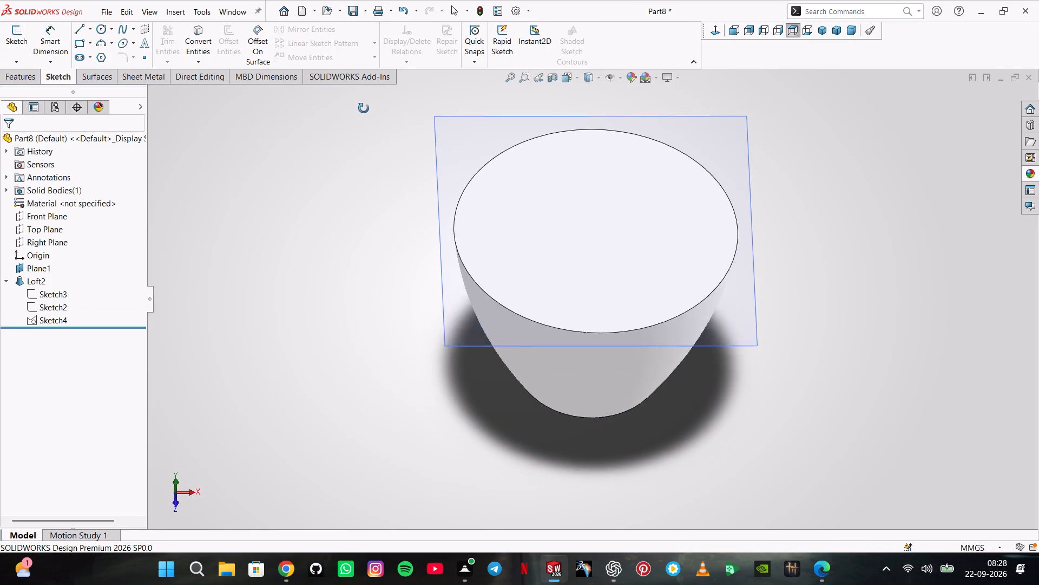
middle_drag(364, 108, 363, 99)
click(599, 276)
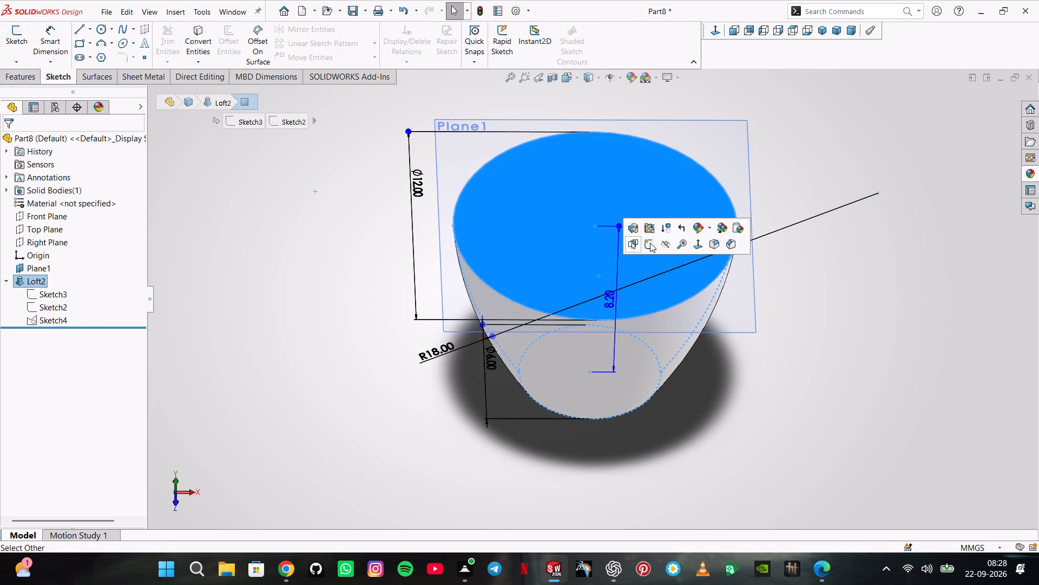
click(650, 243)
click(48, 40)
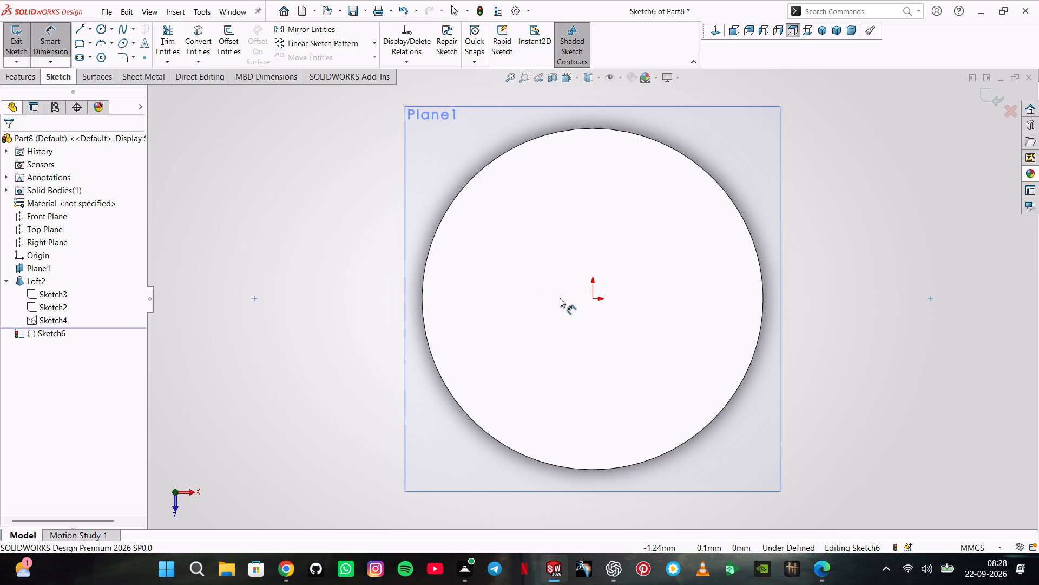
click(593, 298)
click(519, 341)
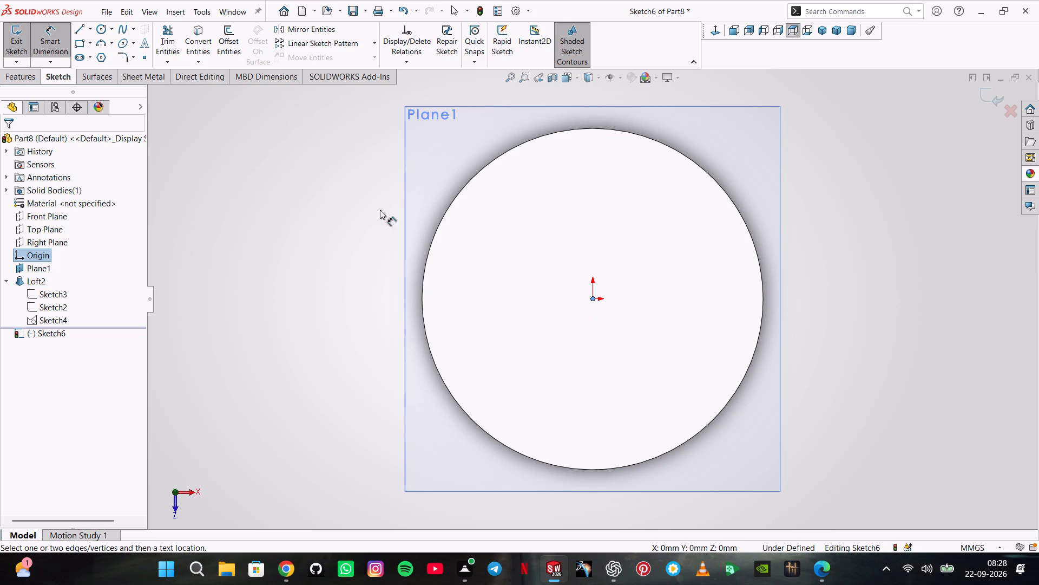
click(101, 30)
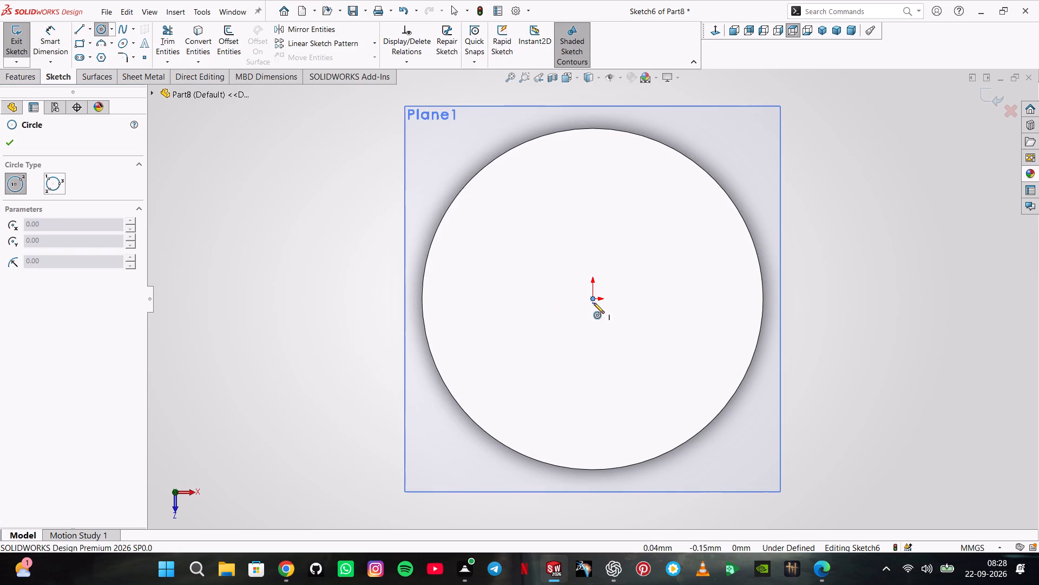
click(594, 299)
click(474, 366)
Dimension the new circle's diameter to 15 mm.
click(54, 44)
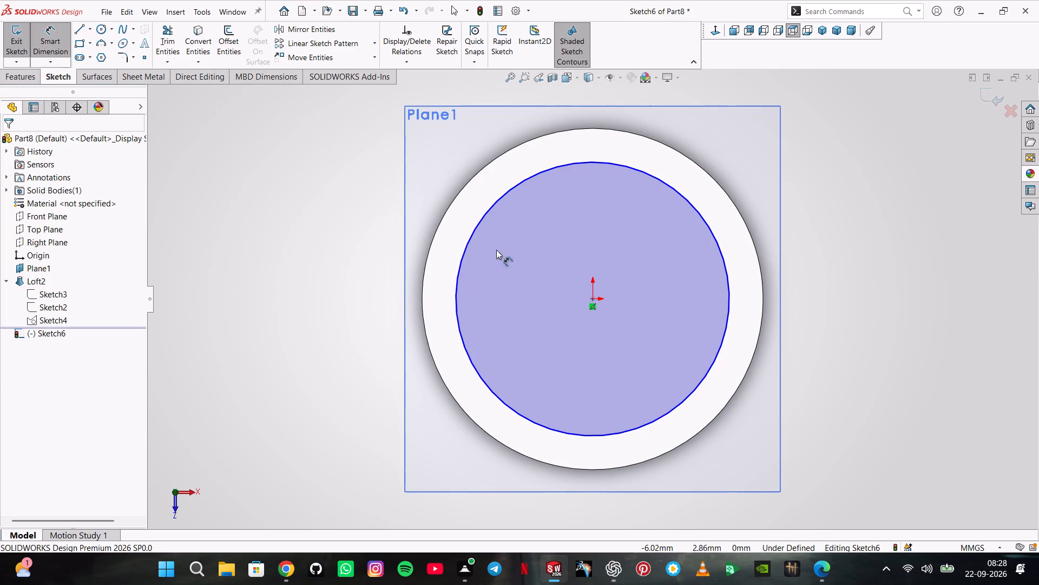
click(465, 250)
click(369, 248)
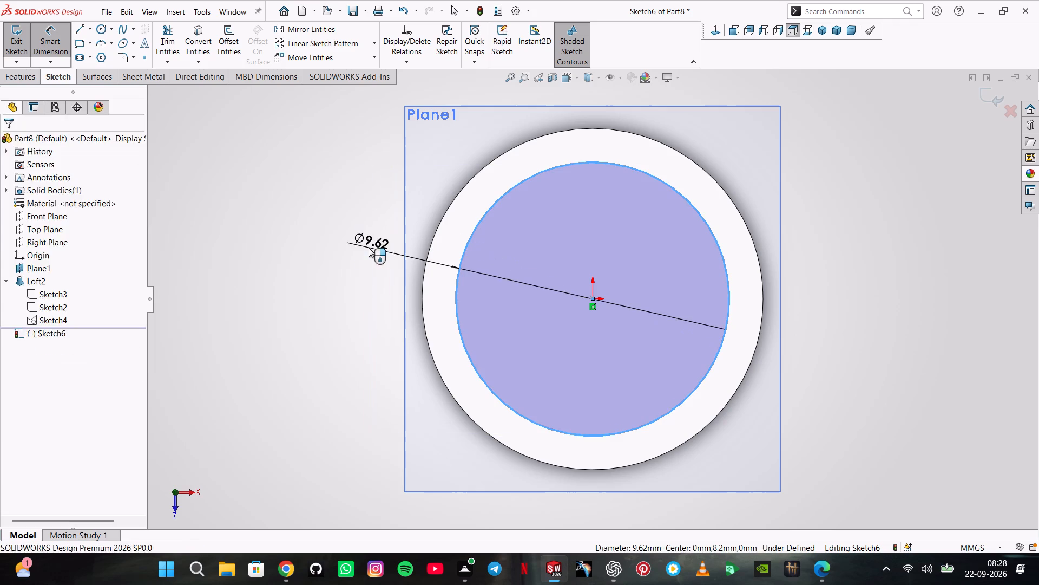
text(15)
key(Return)
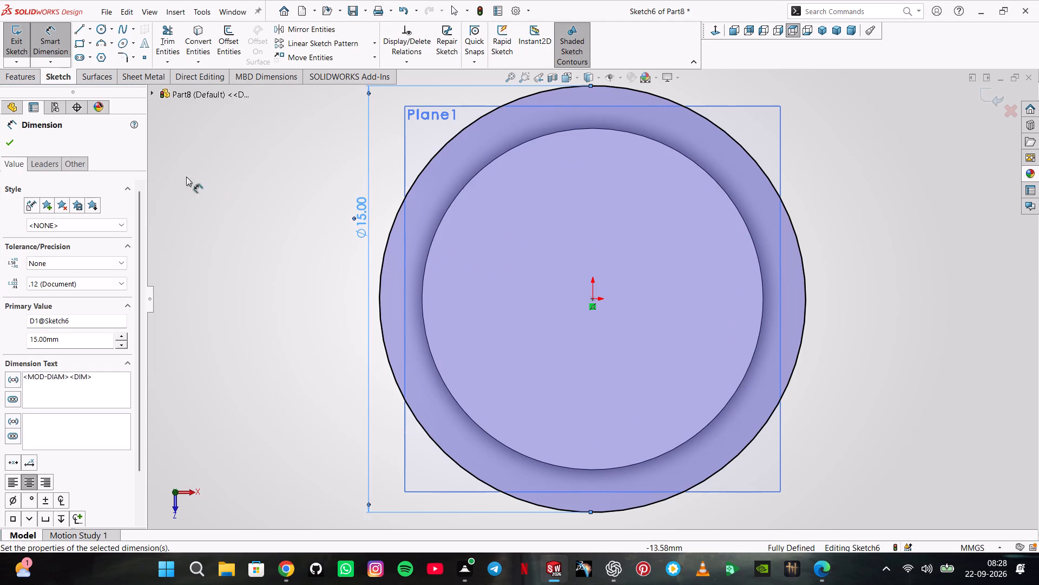
click(4, 139)
Extrude the 15 mm circle 2 mm blind away from the loft as a merged boss.
click(37, 87)
click(36, 82)
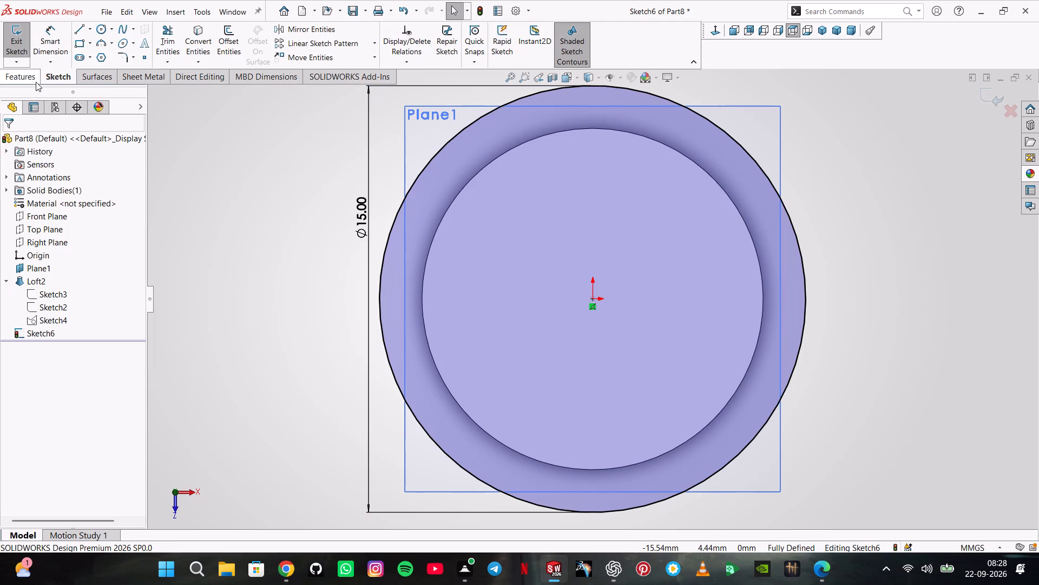
click(47, 60)
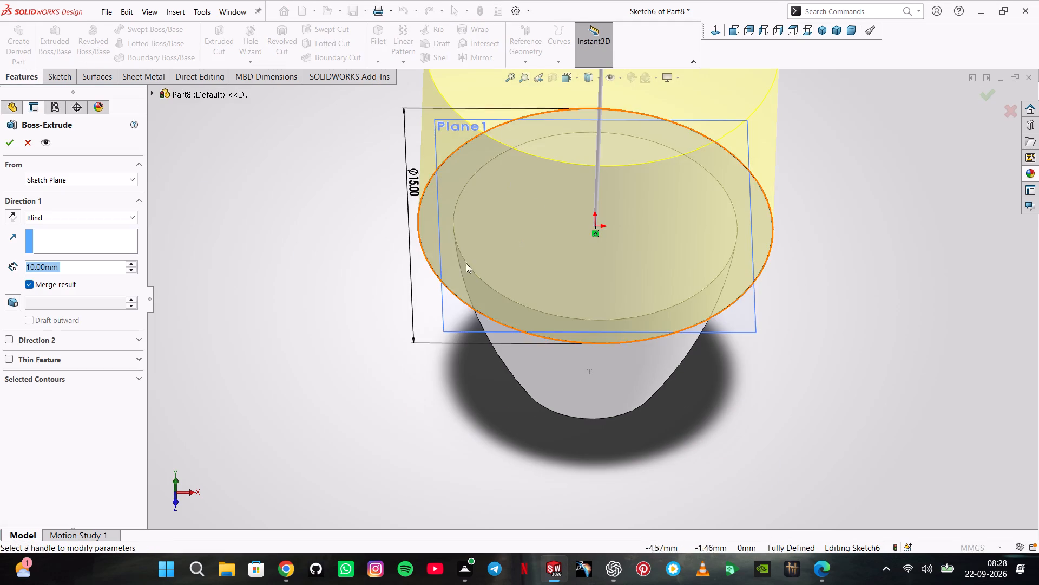
key(2)
key(Return)
key(Return)
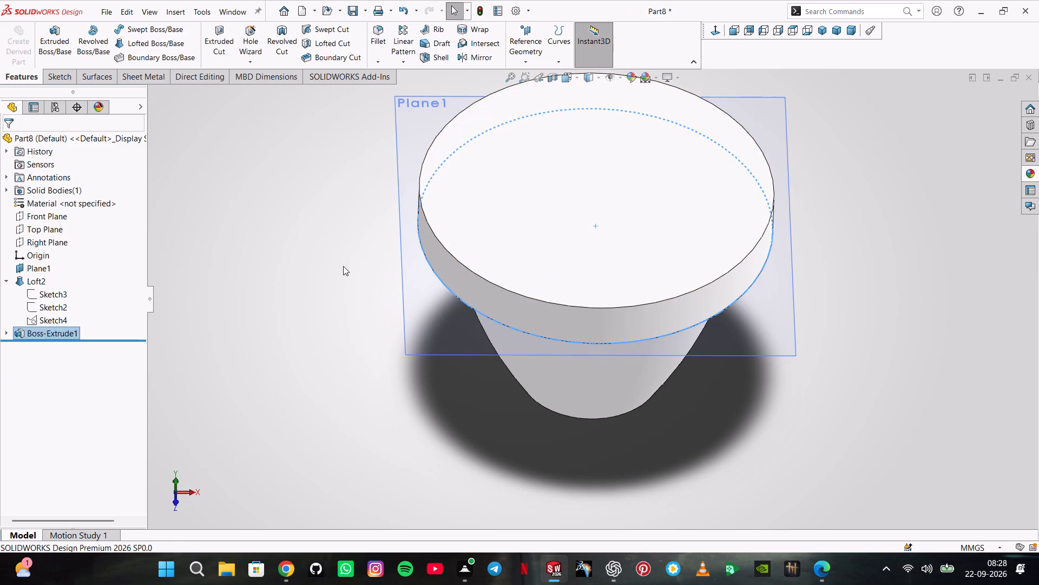
Start a sketch on the 15 mm disc's top face and draw a circle about 18.3 mm in diameter centred on the origin.
click(340, 251)
click(533, 213)
click(580, 183)
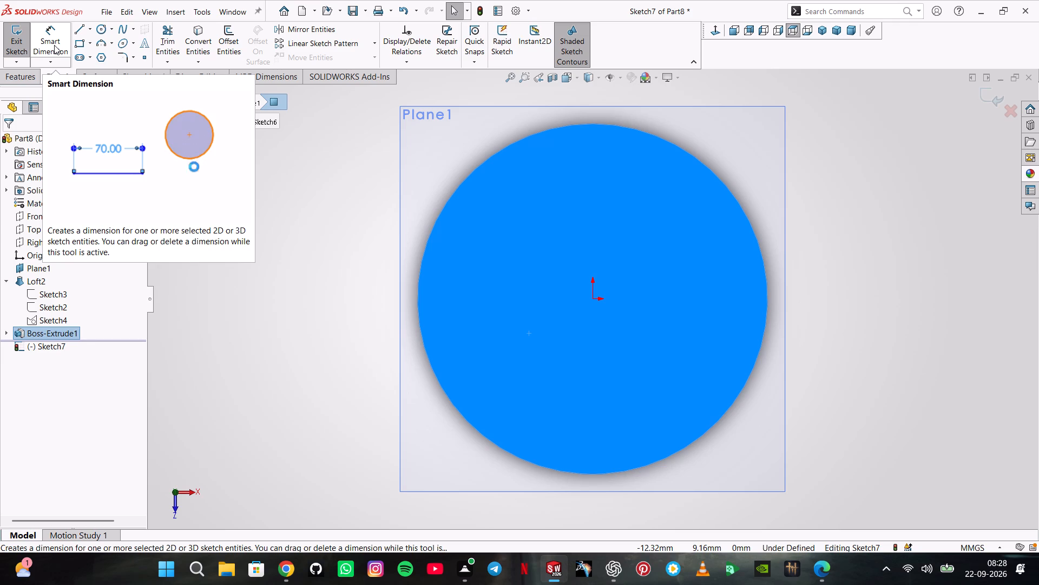
click(54, 45)
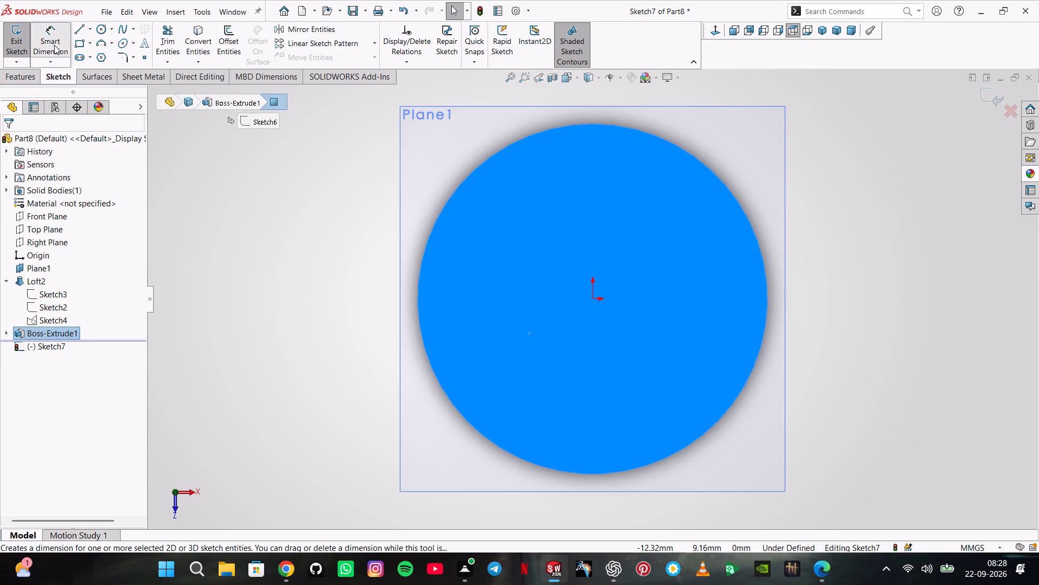
middle_drag(633, 351, 634, 351)
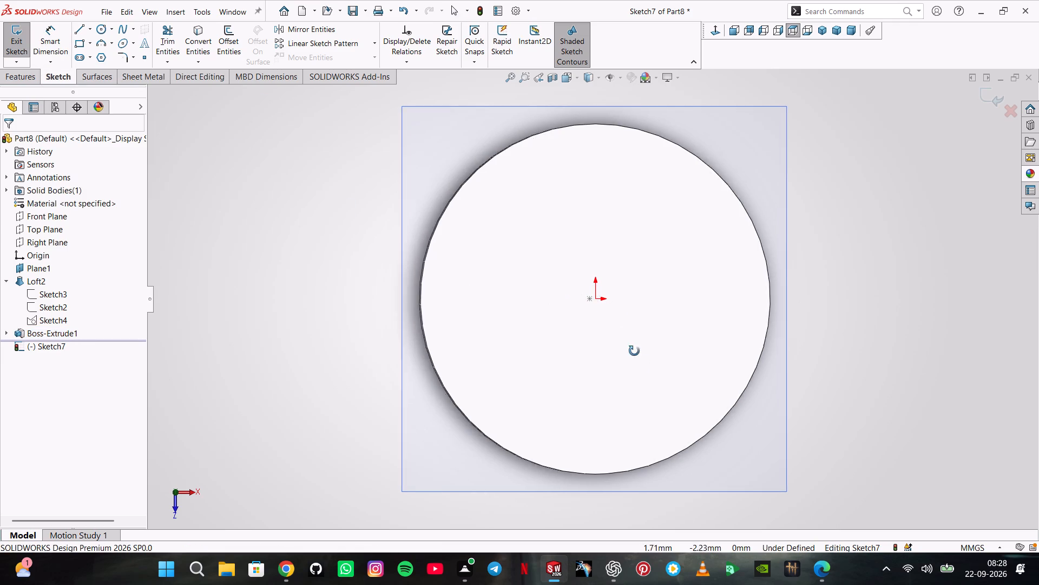
middle_drag(634, 351, 635, 162)
scroll(618, 285, up, 1)
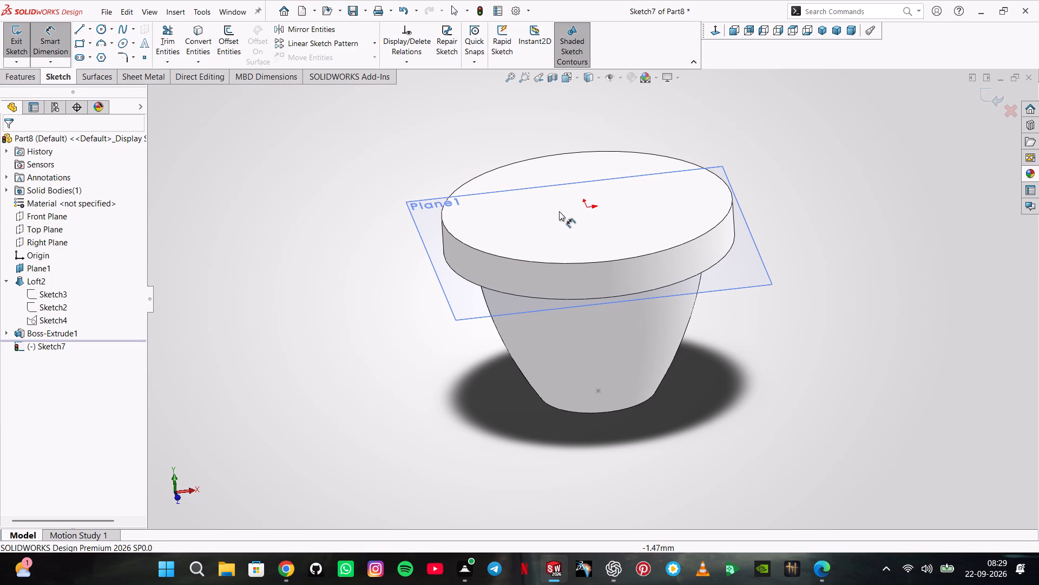
middle_drag(587, 207, 590, 235)
click(715, 34)
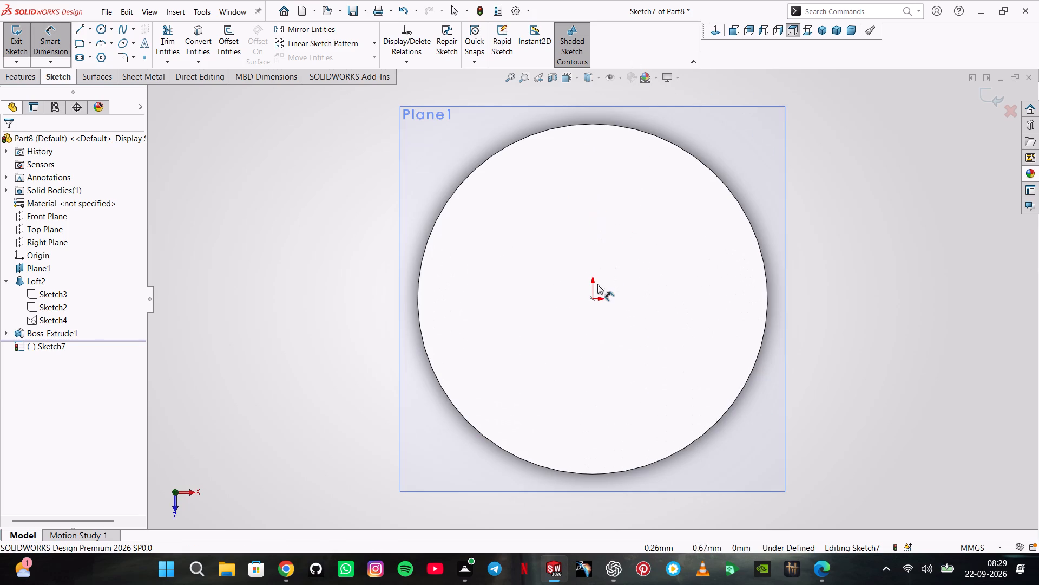
click(595, 299)
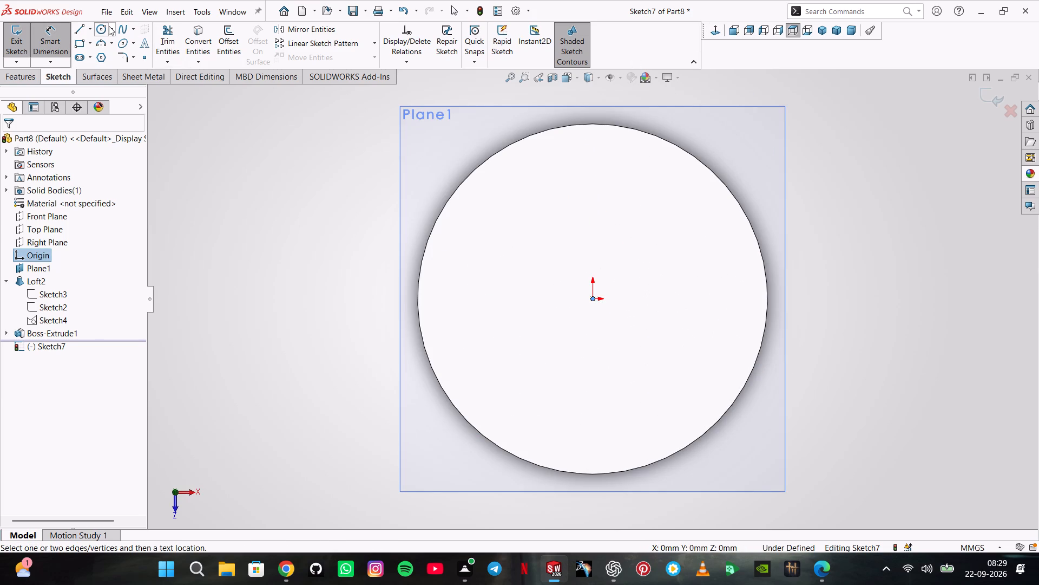
click(109, 26)
click(117, 45)
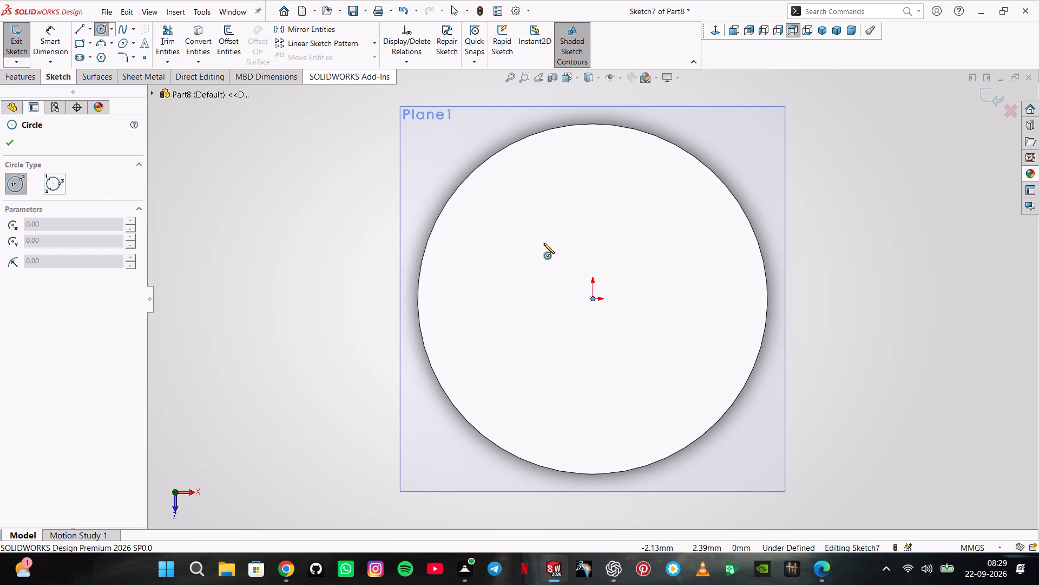
click(594, 300)
click(382, 268)
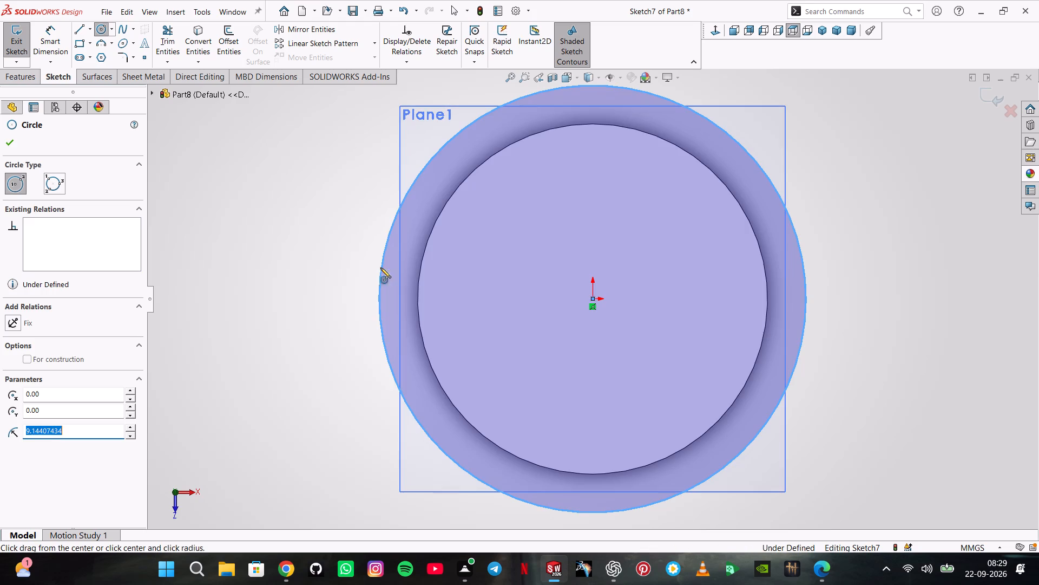
Dimension the new circle's diameter to 12 mm.
click(62, 37)
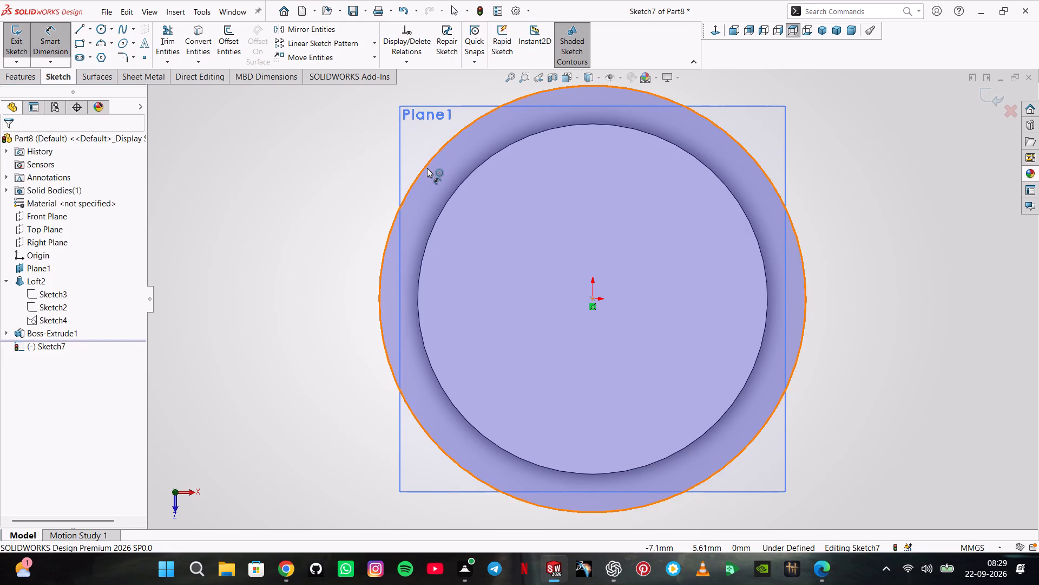
click(426, 167)
click(426, 167)
click(340, 161)
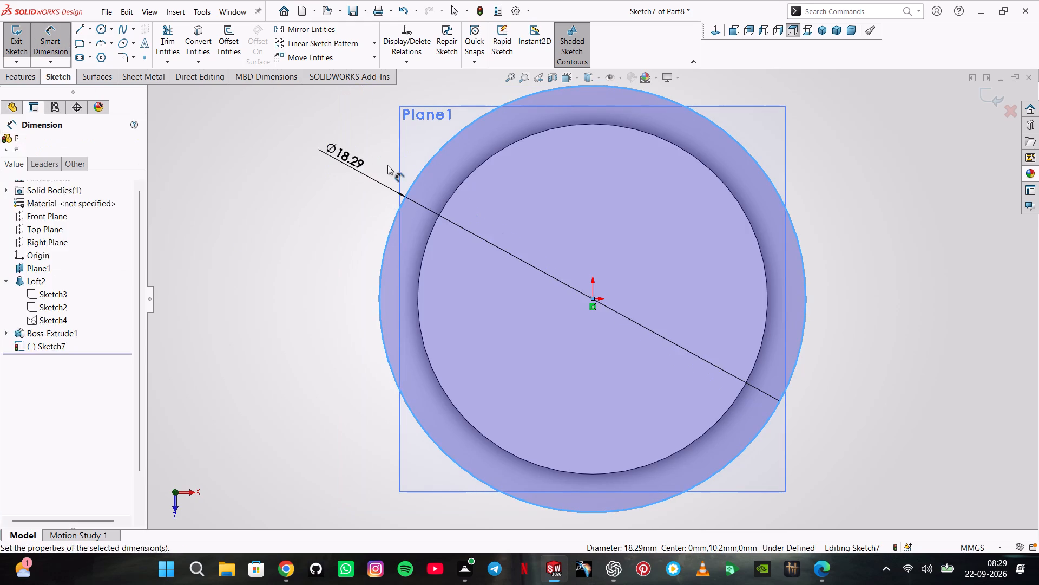
text(12)
key(Return)
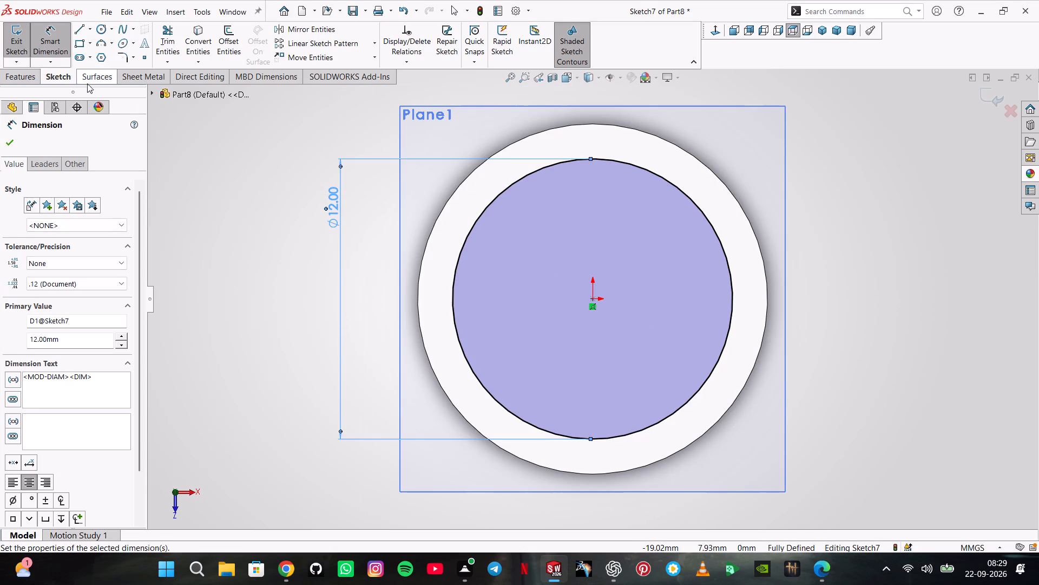
Extrude the 12 mm circle 6.85 mm blind away from the disc as a merged boss.
click(35, 71)
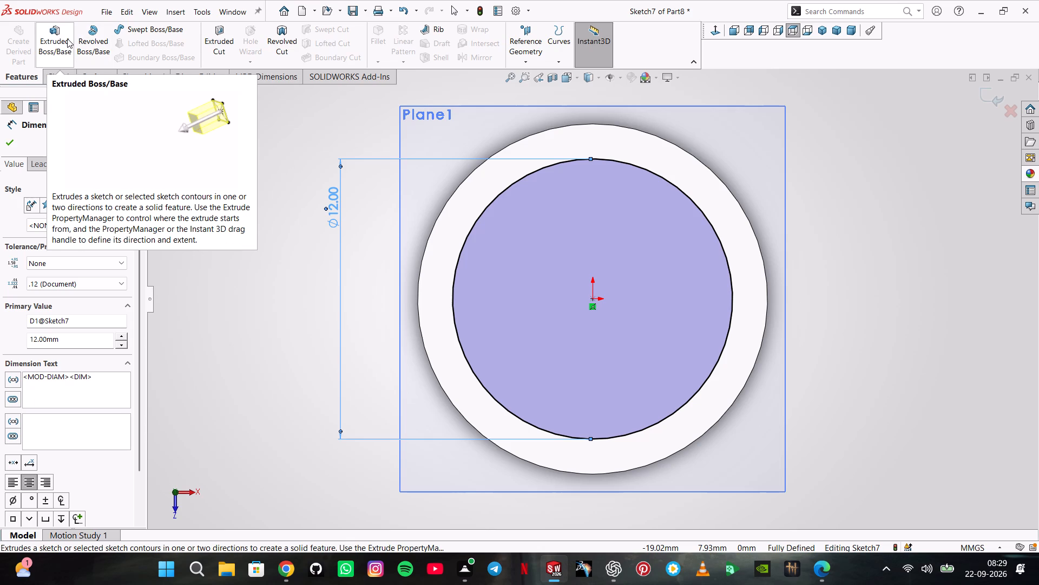
click(67, 38)
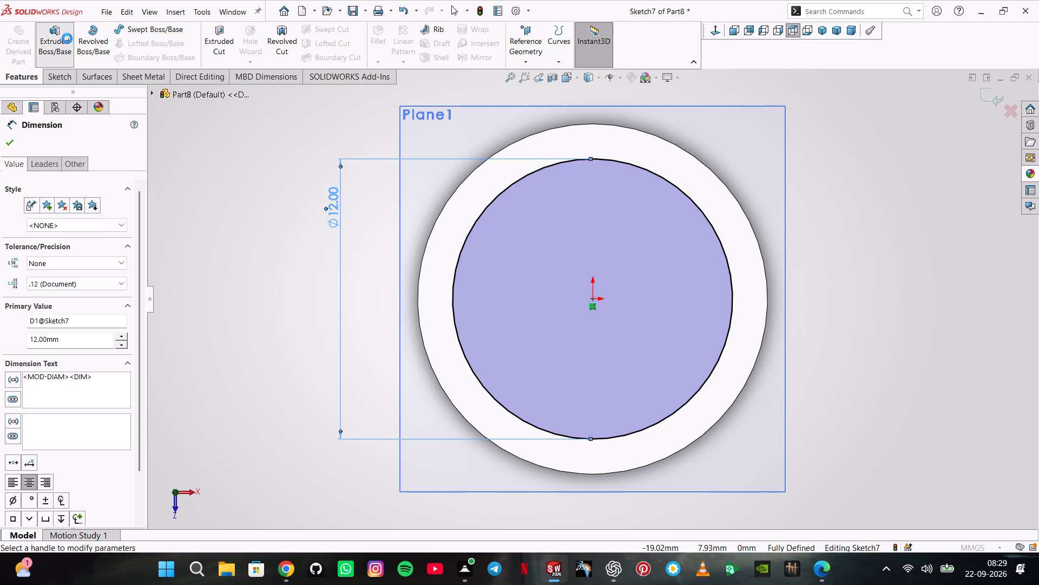
text(6.85)
key(Return)
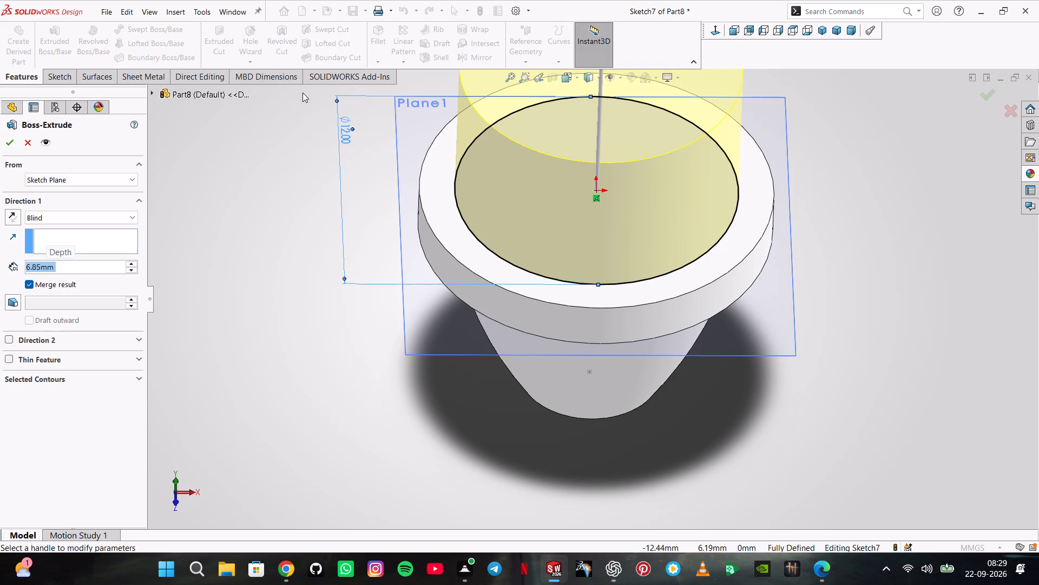
key(Return)
click(293, 123)
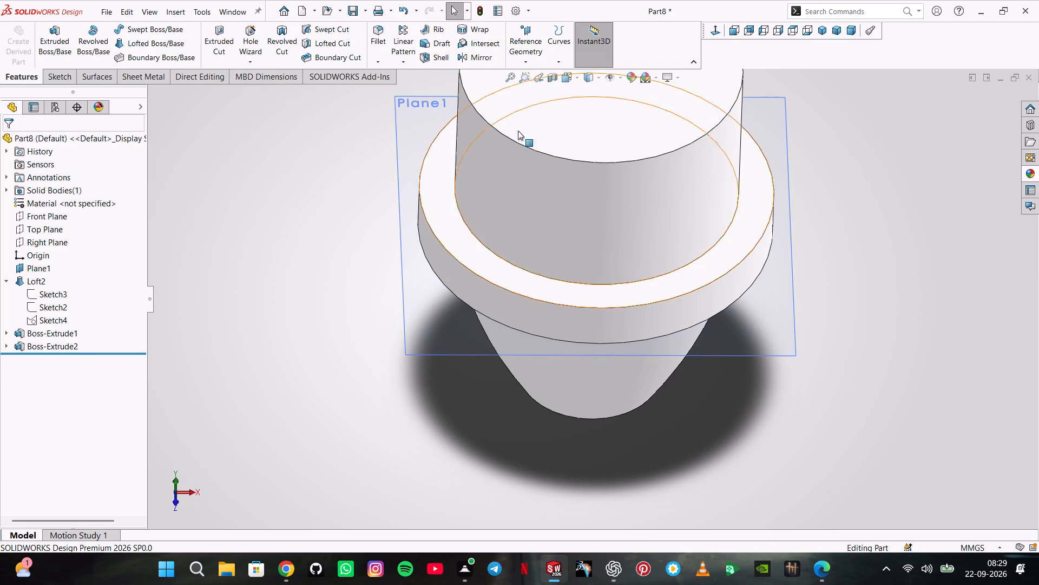
Start a sketch on the 12 mm boss's end face and draw a circle about 10.1 mm in diameter centred on the origin.
click(583, 120)
click(633, 90)
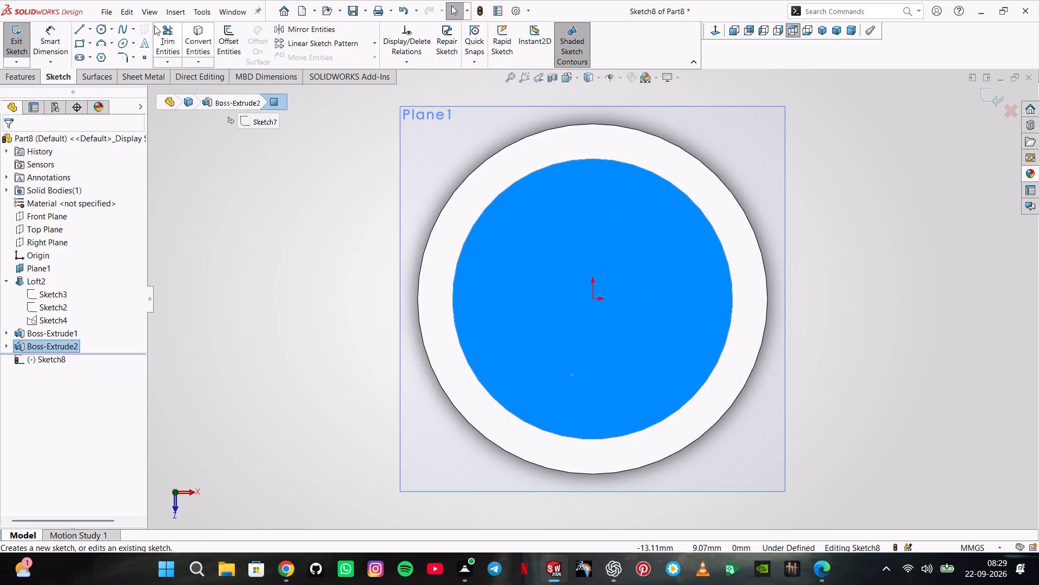
click(100, 26)
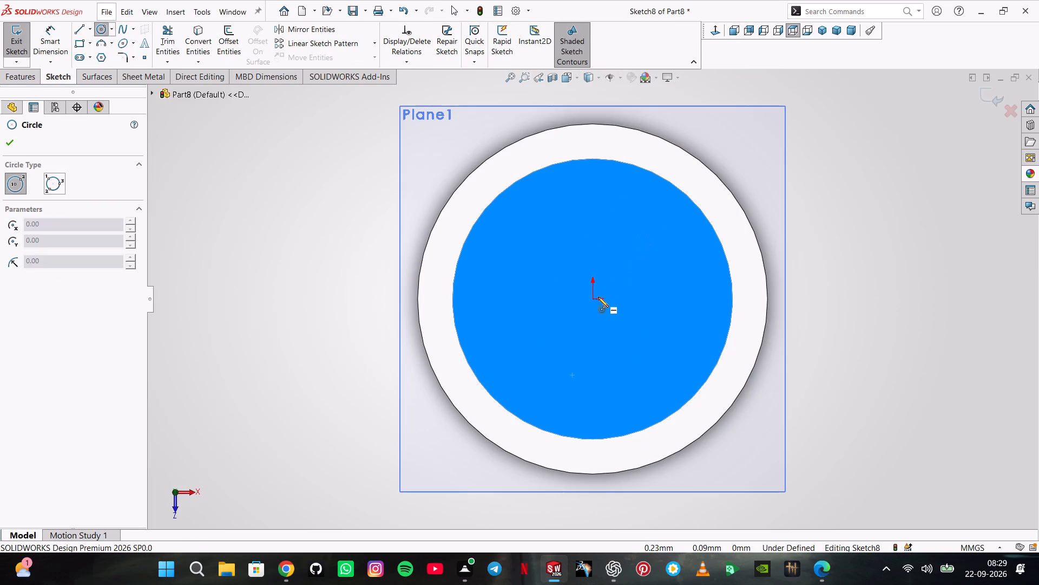
click(594, 300)
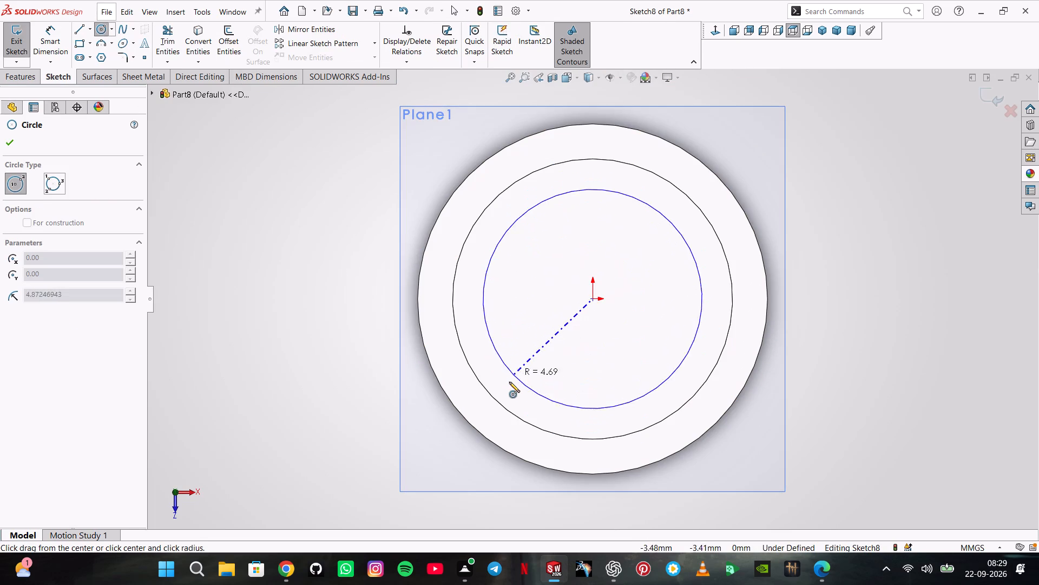
click(509, 382)
Dimension the circle on the boss's end face to 11 mm in diameter.
click(42, 54)
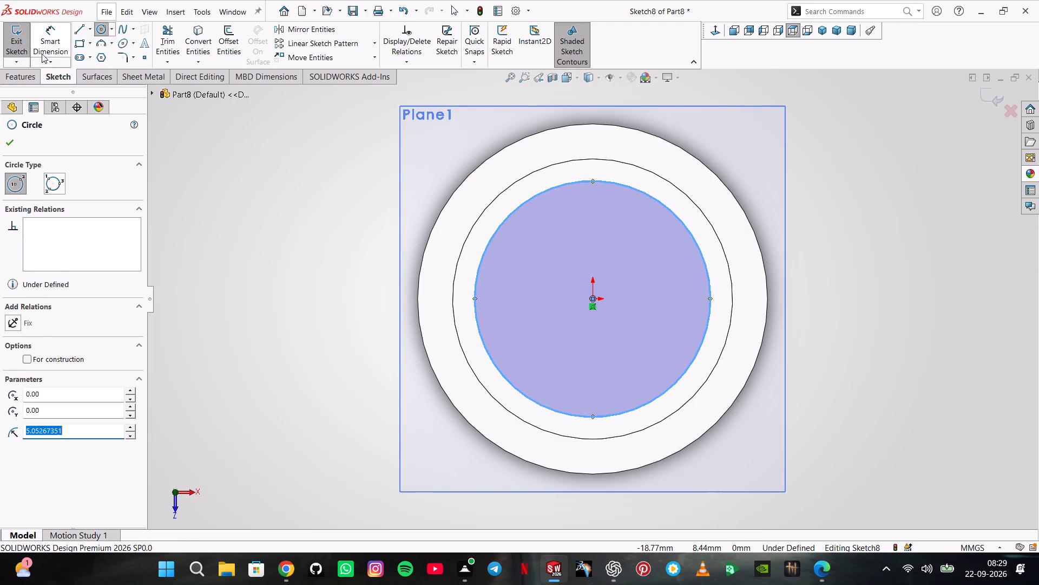
click(521, 202)
click(330, 210)
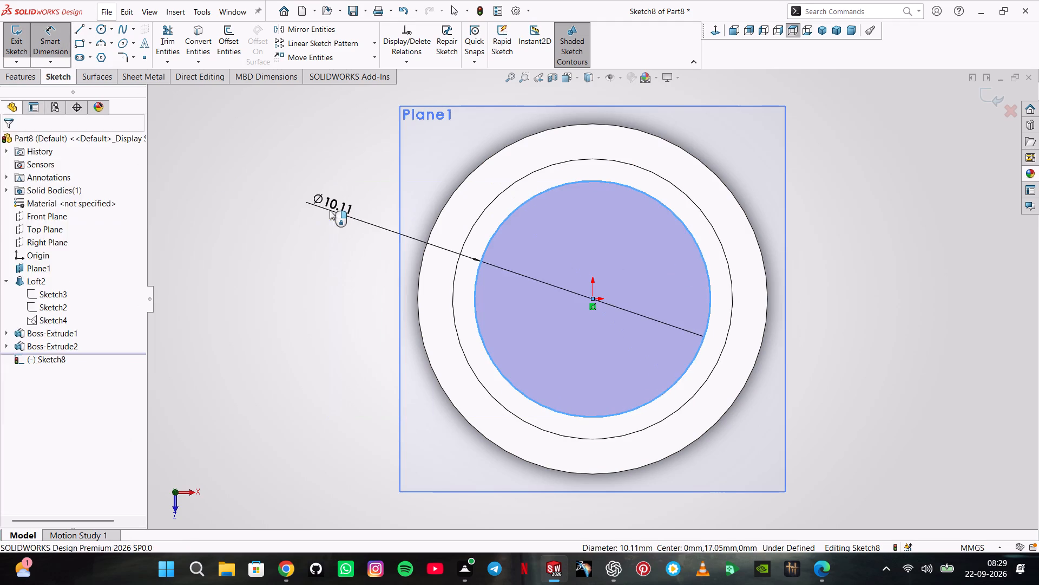
text(11)
key(Return)
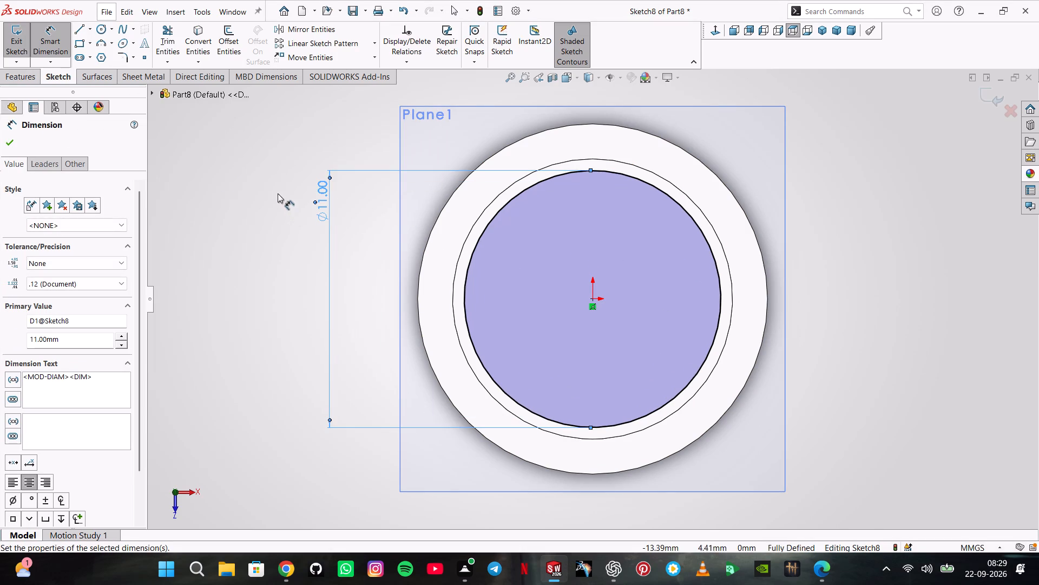
Extrude the 11 mm circle 18 mm blind away from the 12 mm boss as a merged boss.
click(29, 80)
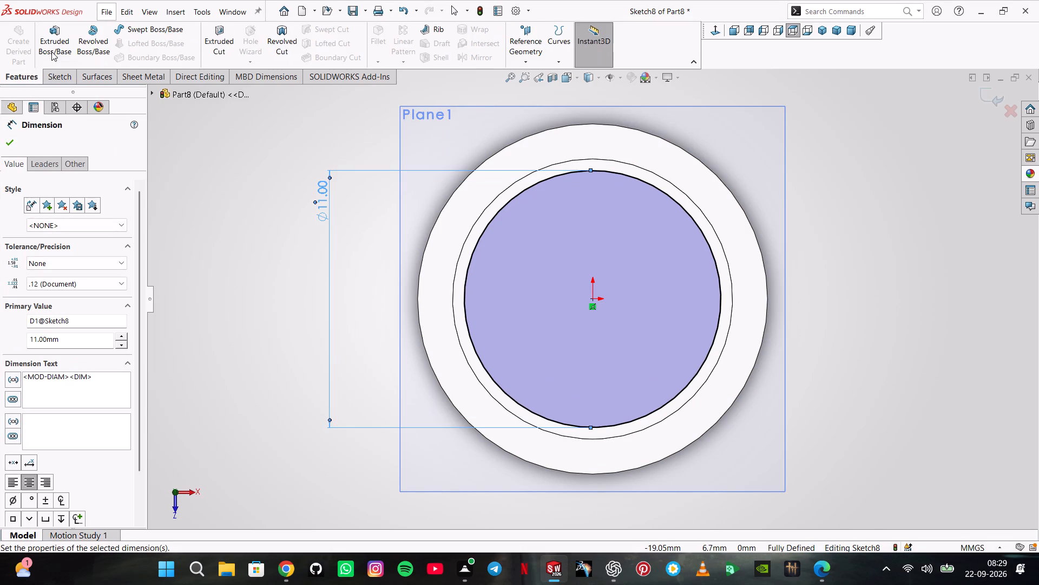
click(60, 41)
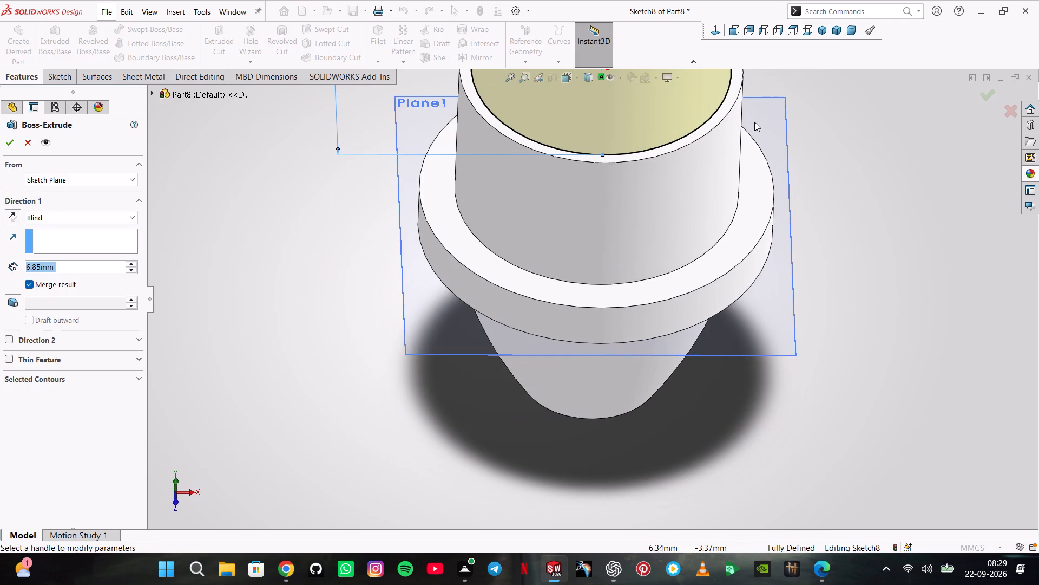
key(1)
key(8)
key(Return)
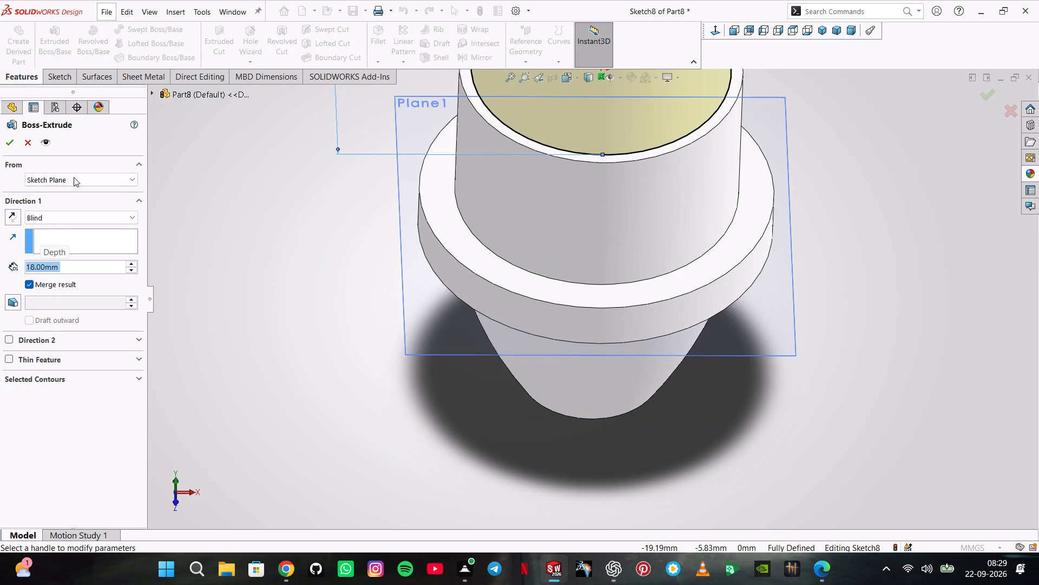
key(Return)
click(346, 164)
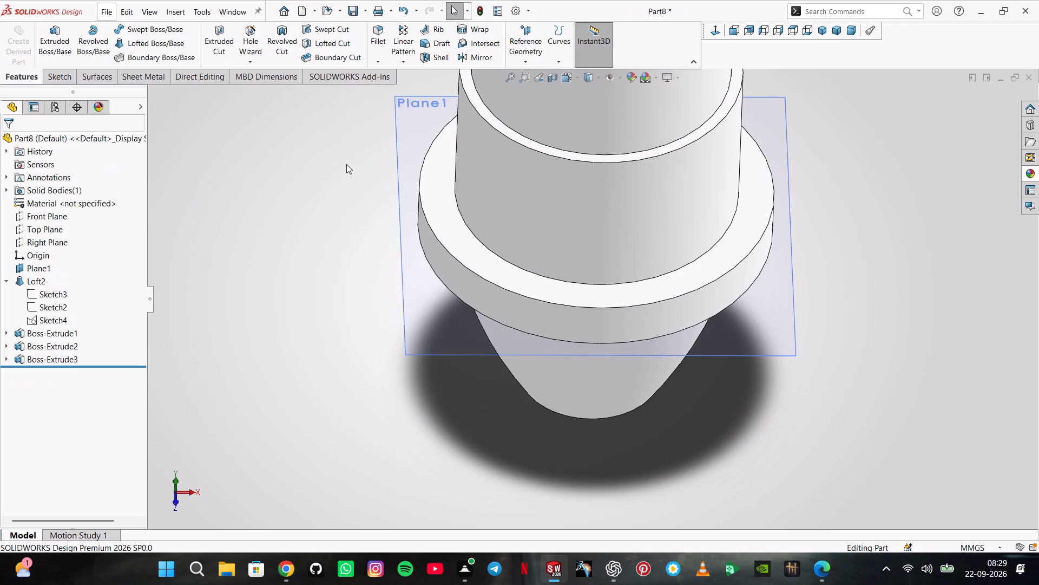
Start a sketch on the 11 mm boss's end face, convert the face's circular edge into the sketch, and exit the sketch.
scroll(414, 184, up, 1)
middle_drag(414, 184, 405, 242)
scroll(495, 167, up, 2)
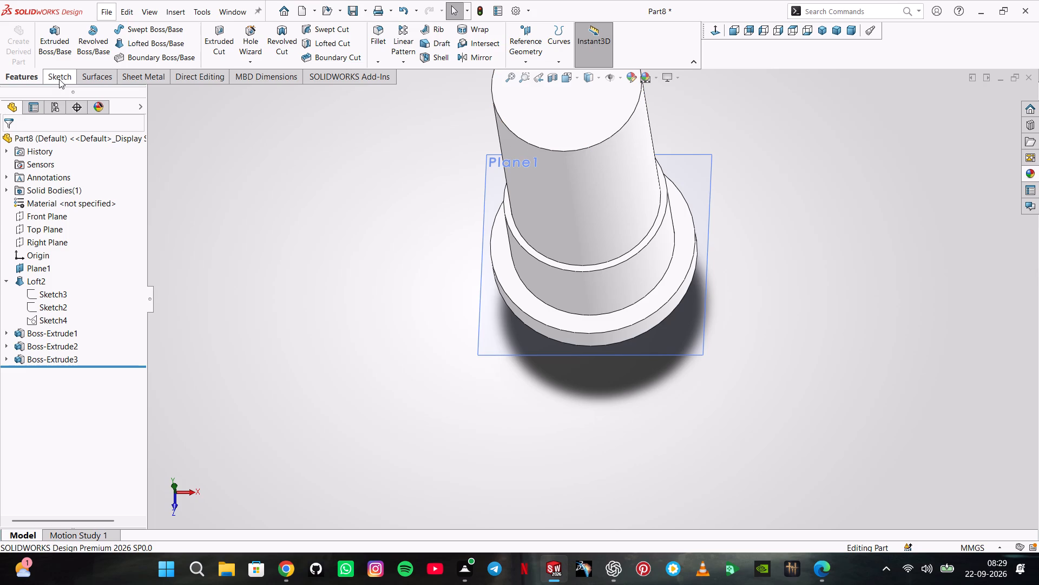
click(544, 114)
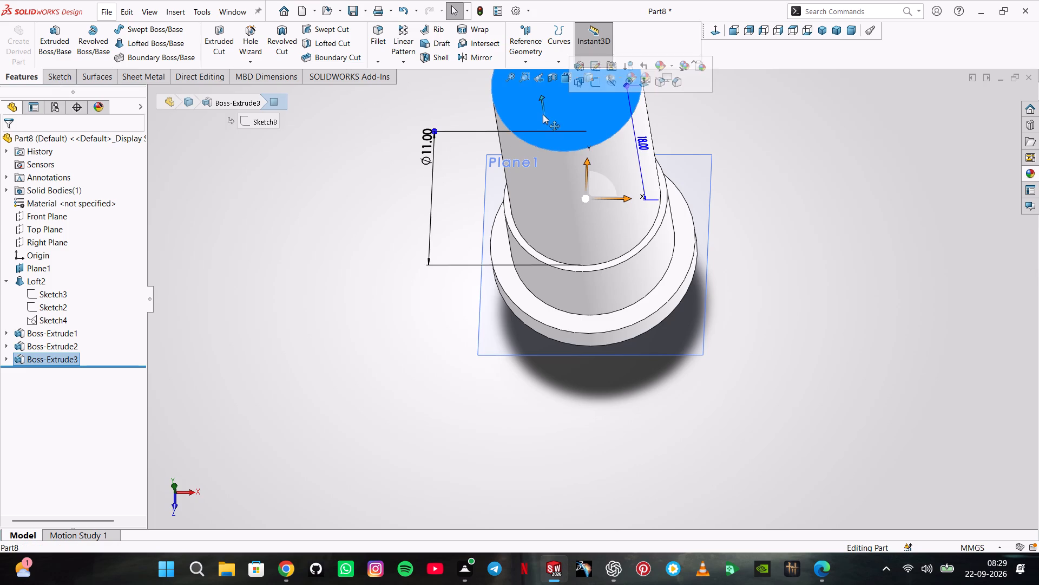
right_click(586, 109)
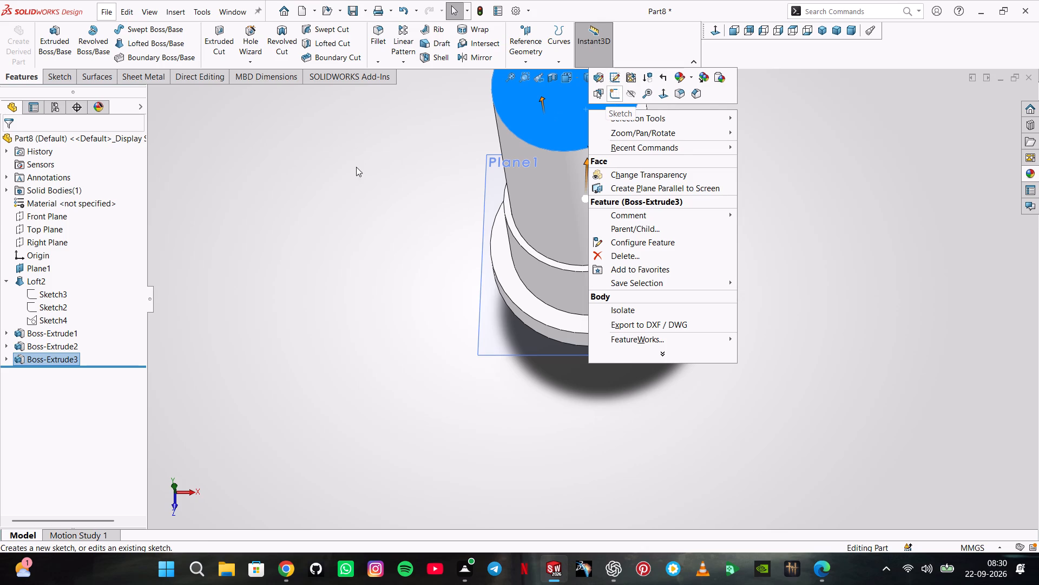
click(356, 167)
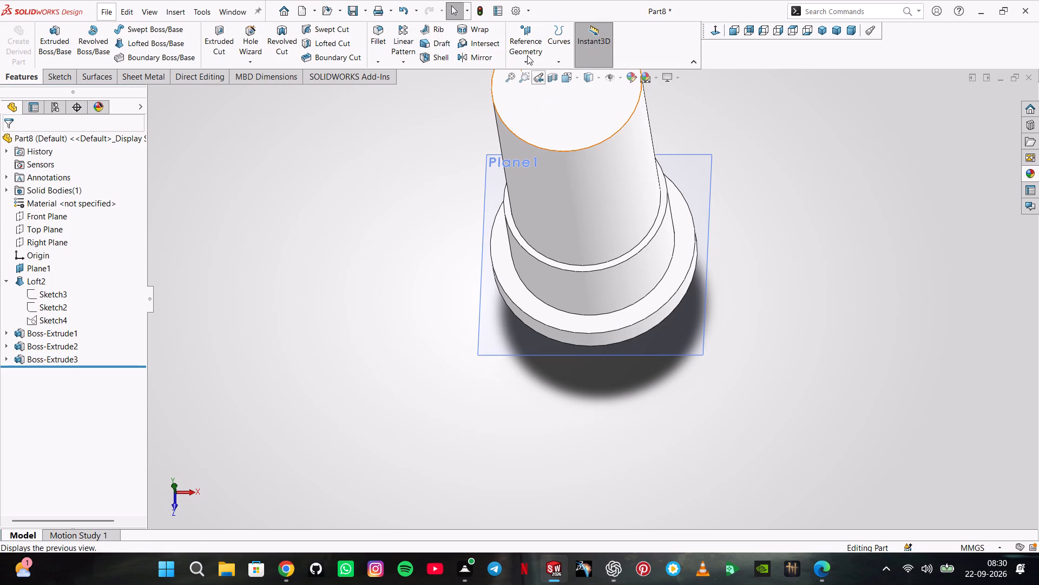
click(540, 110)
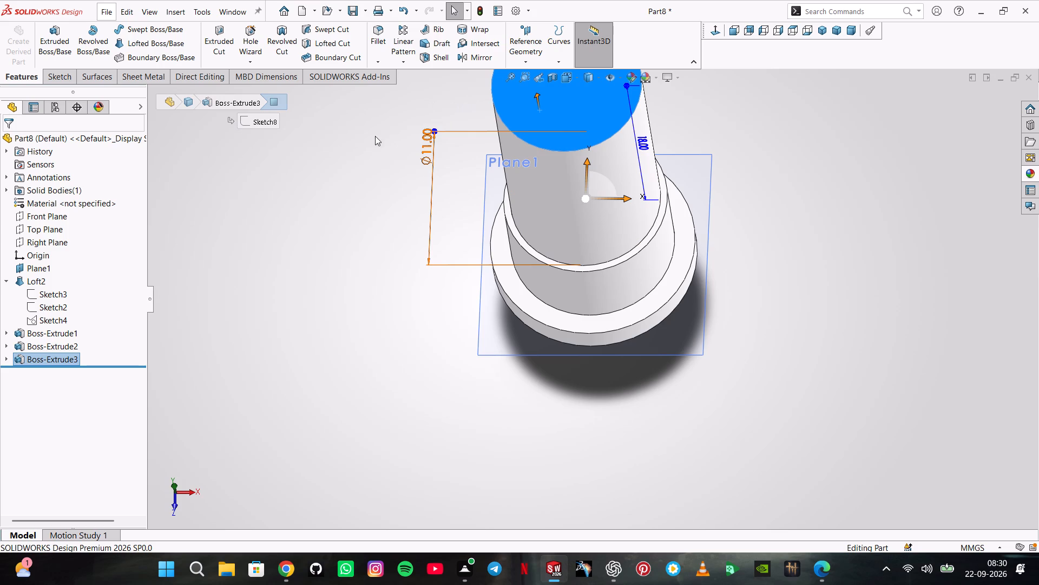
click(545, 115)
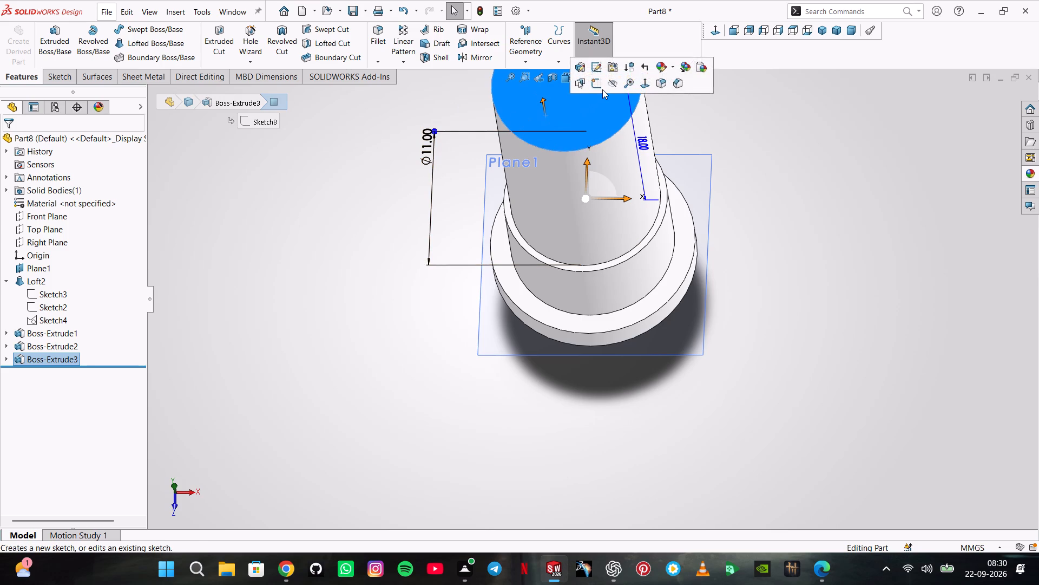
click(602, 89)
click(207, 55)
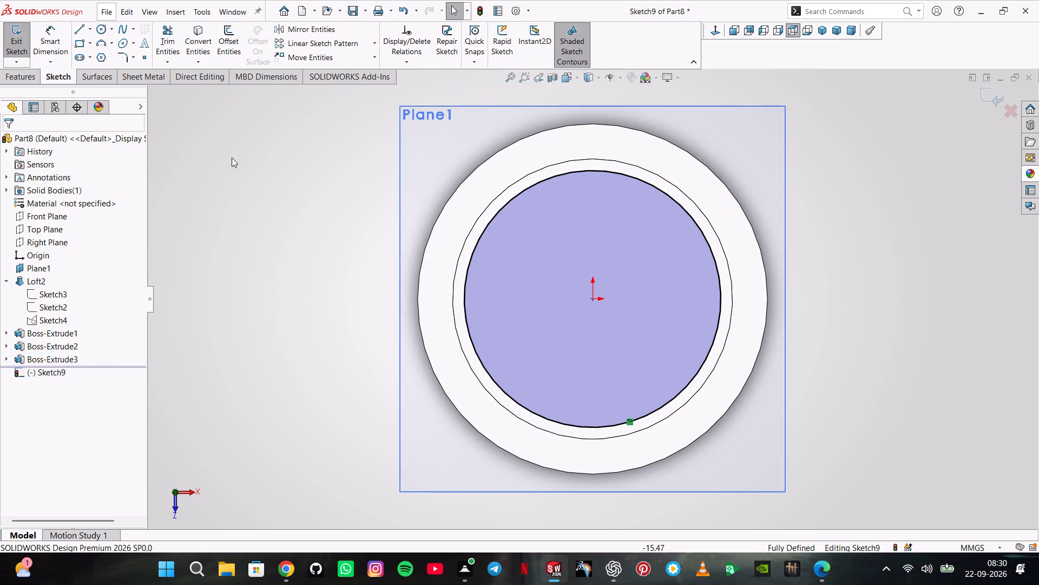
click(232, 158)
click(17, 41)
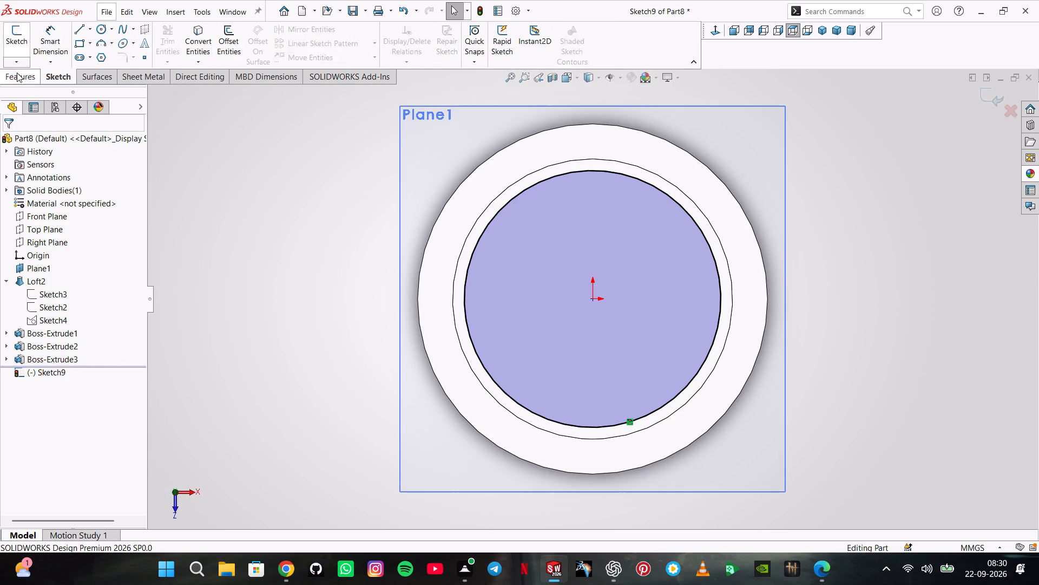
Create a reference plane offset 1 mm from the 11 mm boss's end face.
click(527, 62)
click(536, 69)
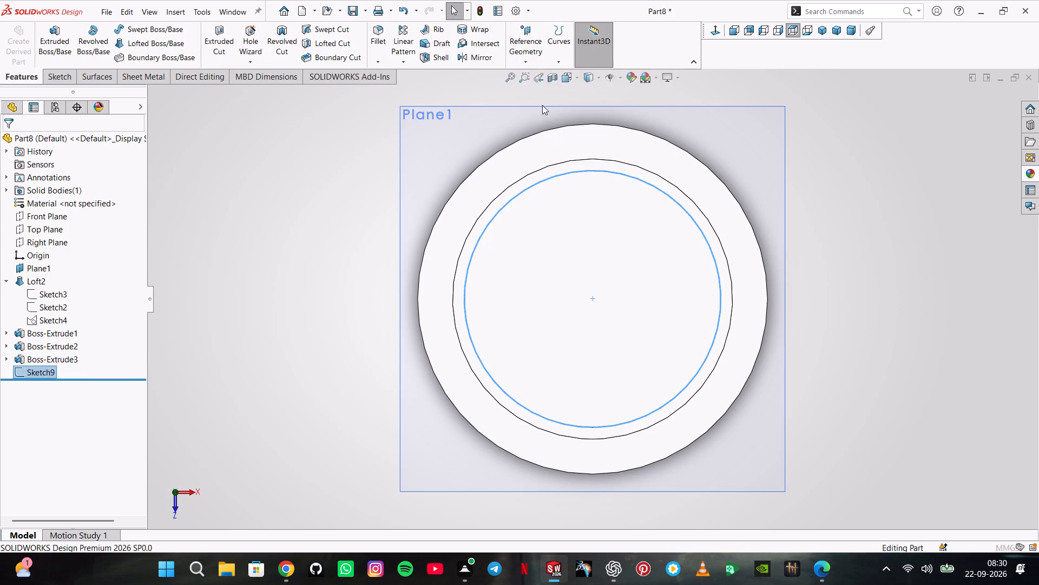
click(581, 230)
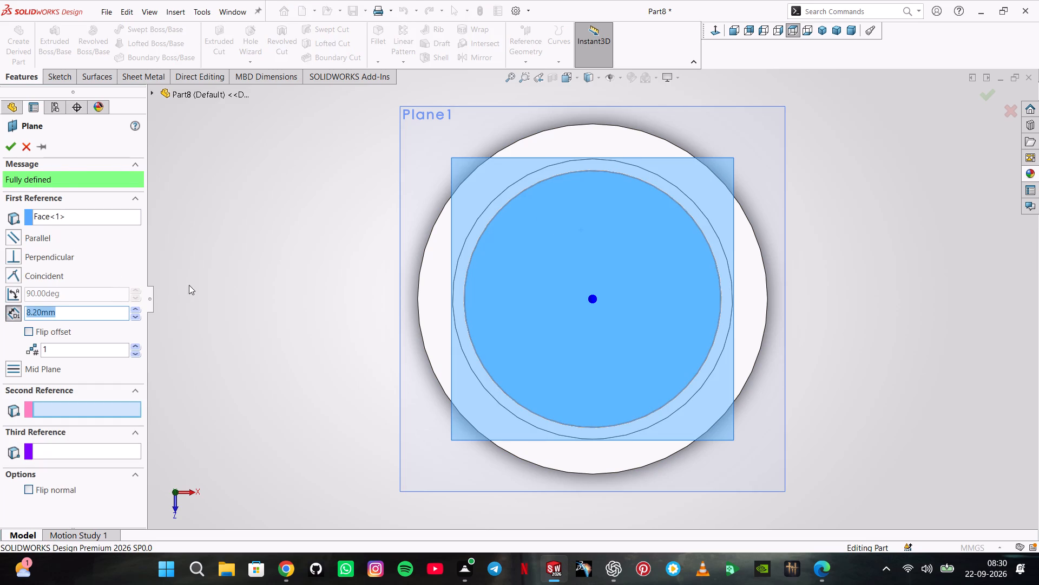
key(1)
key(Return)
key(Return)
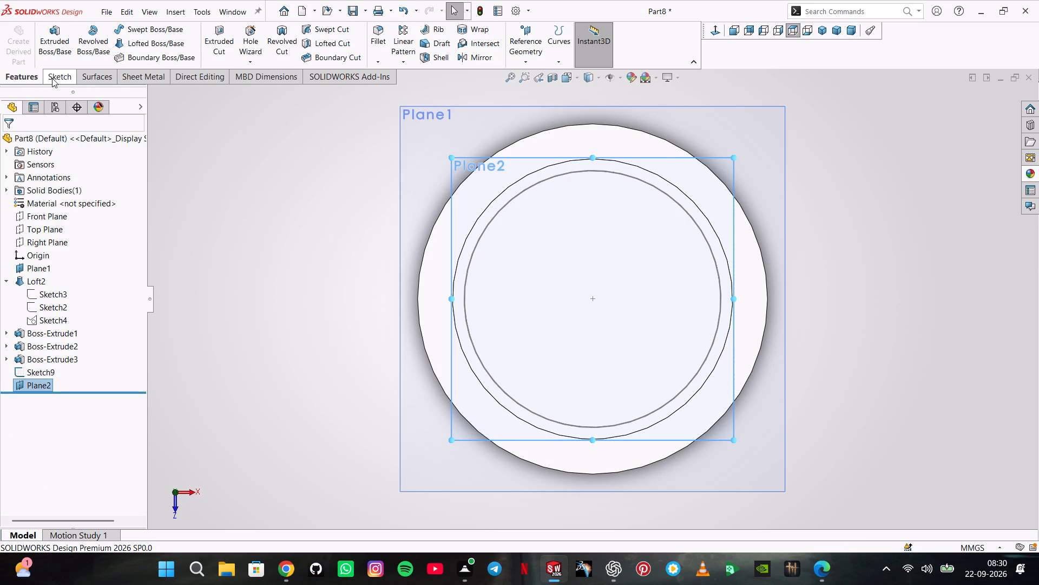
Start a sketch on the new offset plane and draw a circle about 6.6 mm in diameter centred on the origin.
scroll(393, 264, up, 1)
middle_drag(394, 264, 412, 206)
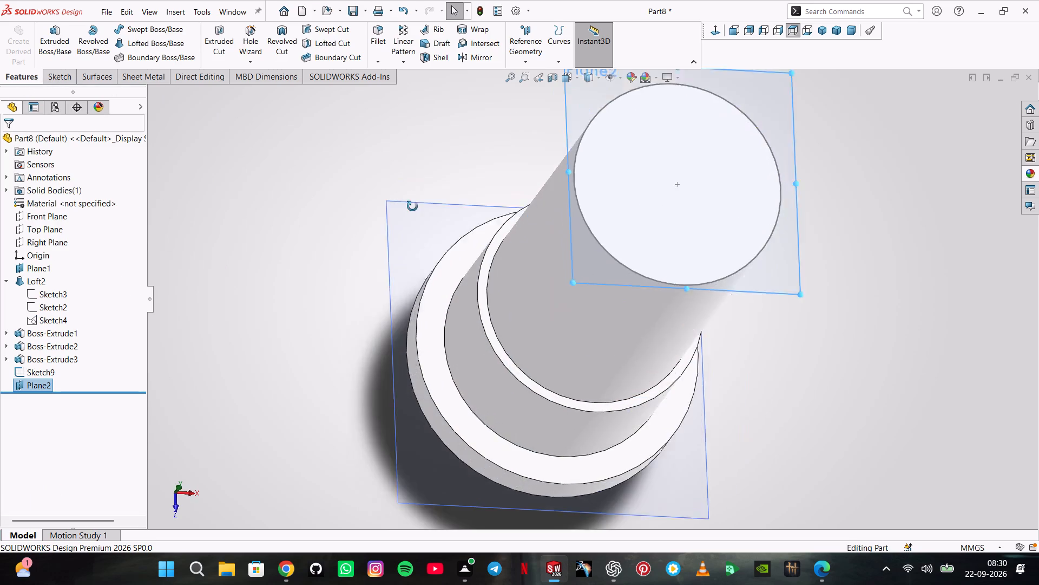
middle_drag(412, 206, 380, 177)
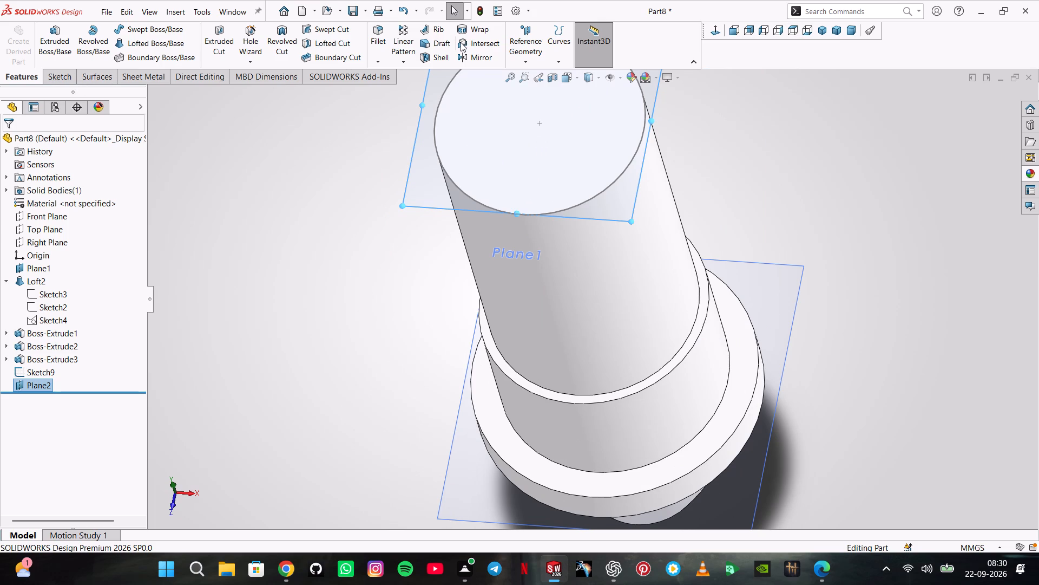
click(68, 75)
click(22, 49)
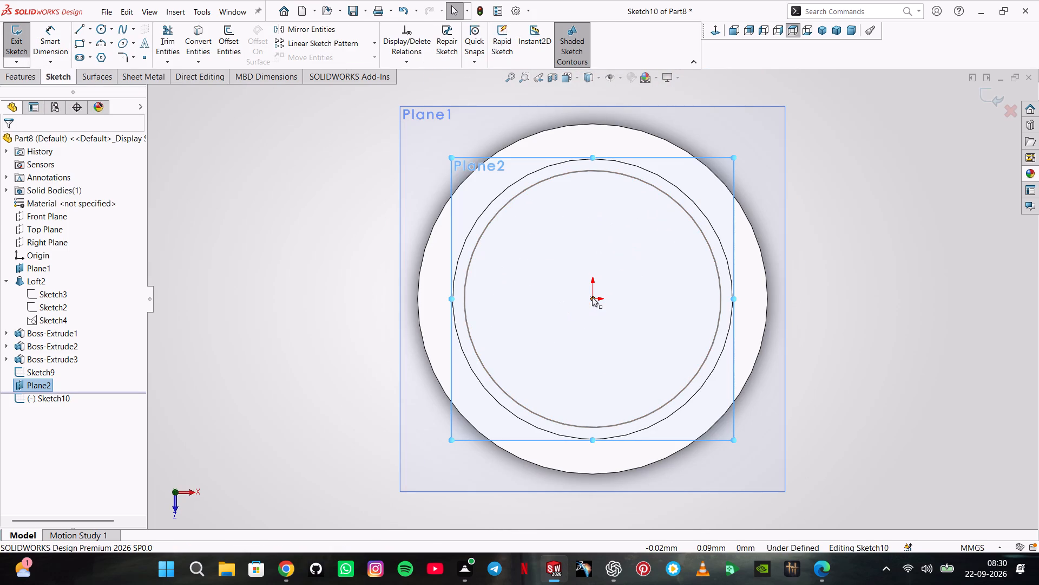
click(592, 297)
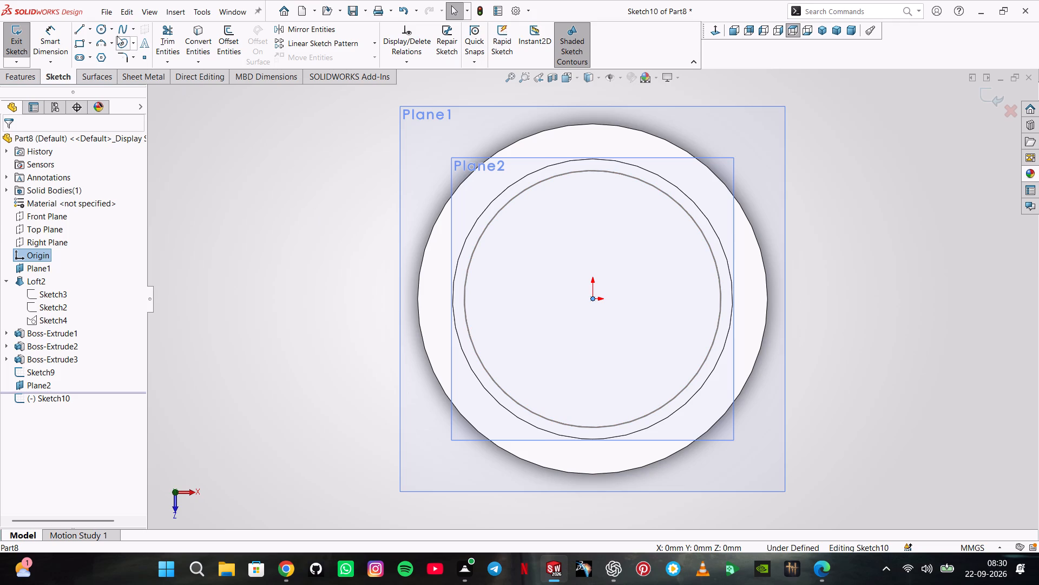
click(107, 30)
click(592, 297)
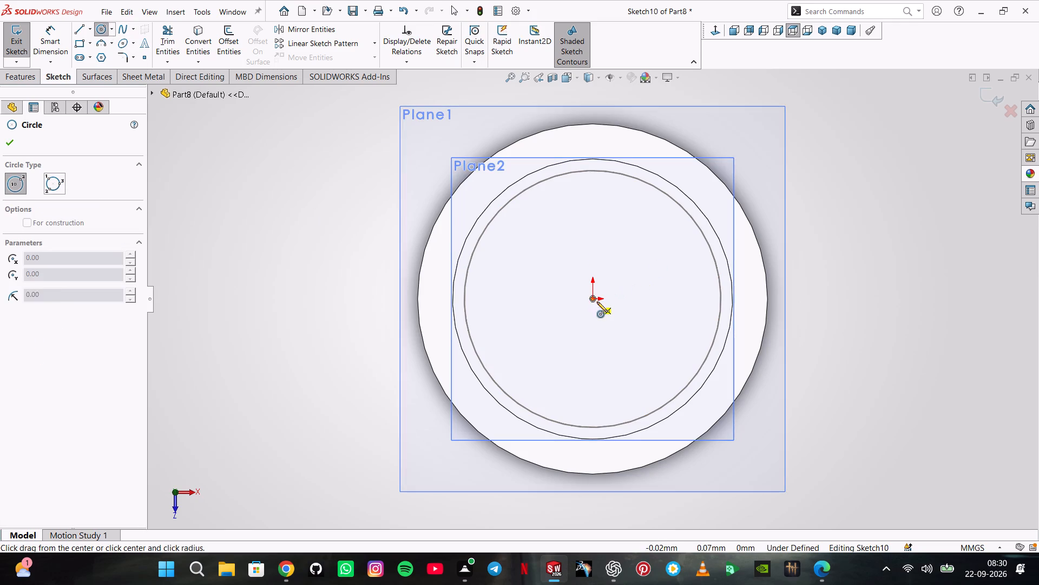
click(634, 364)
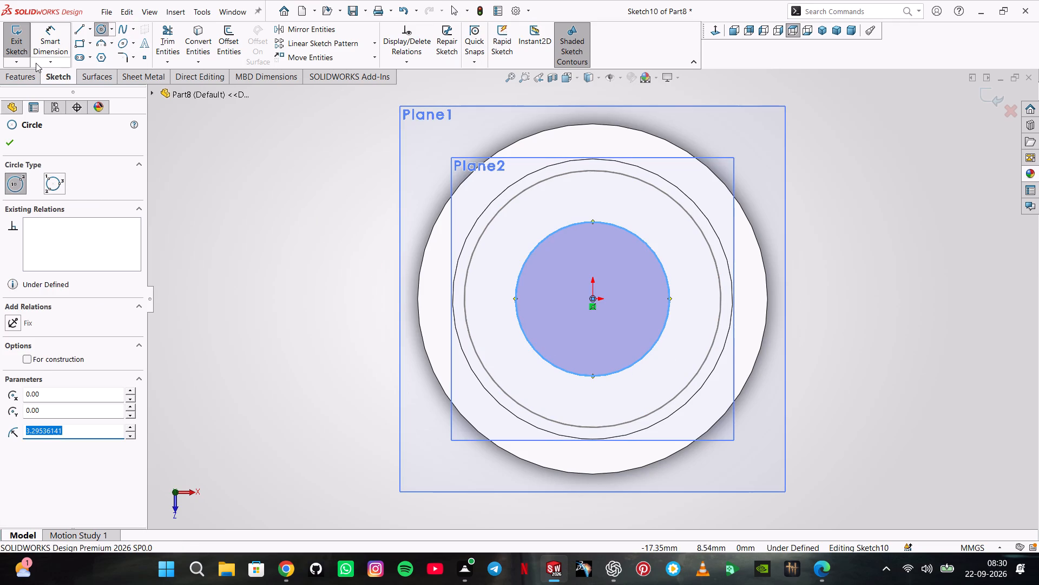
Dimension the circle on the offset plane to 12 mm in diameter and exit the sketch.
click(58, 41)
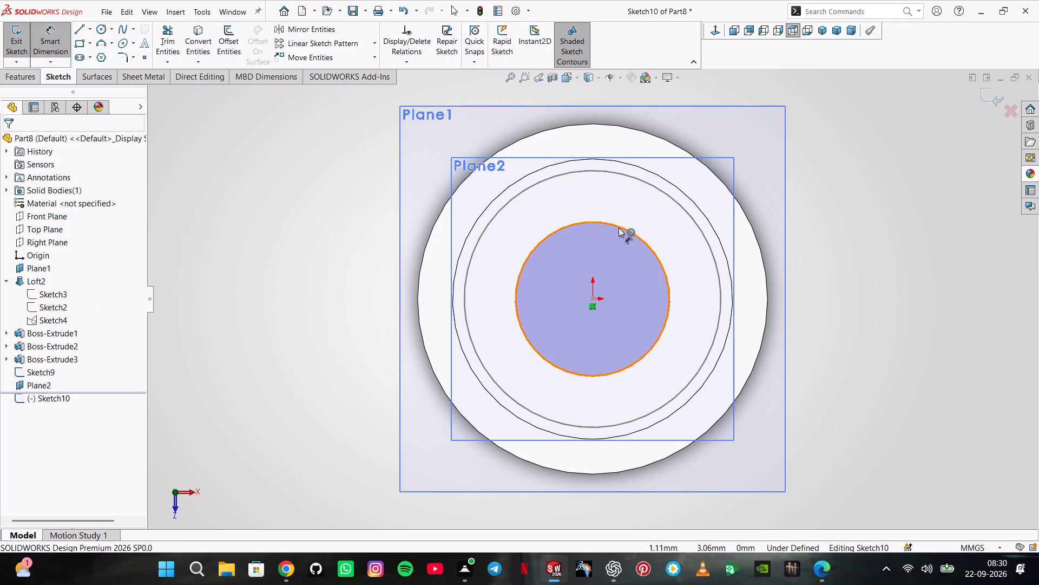
click(619, 227)
click(341, 227)
key(1)
key(2)
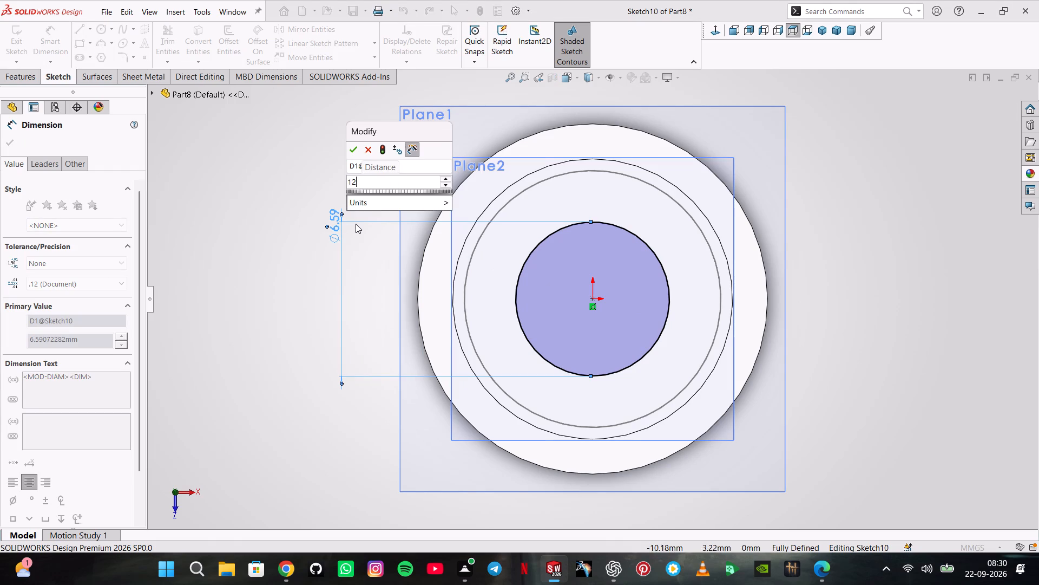
key(Return)
key(Return)
click(10, 146)
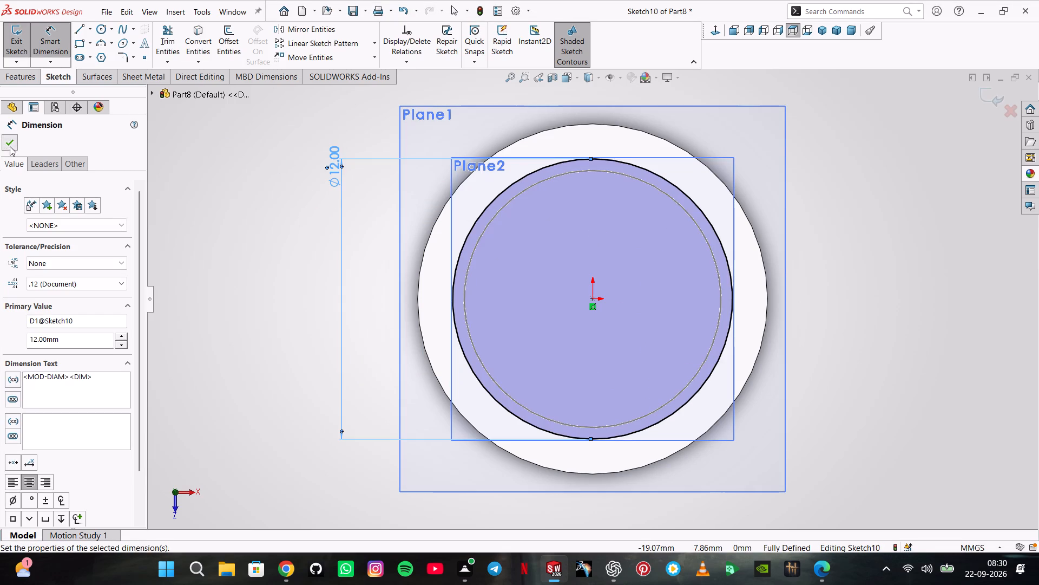
click(34, 73)
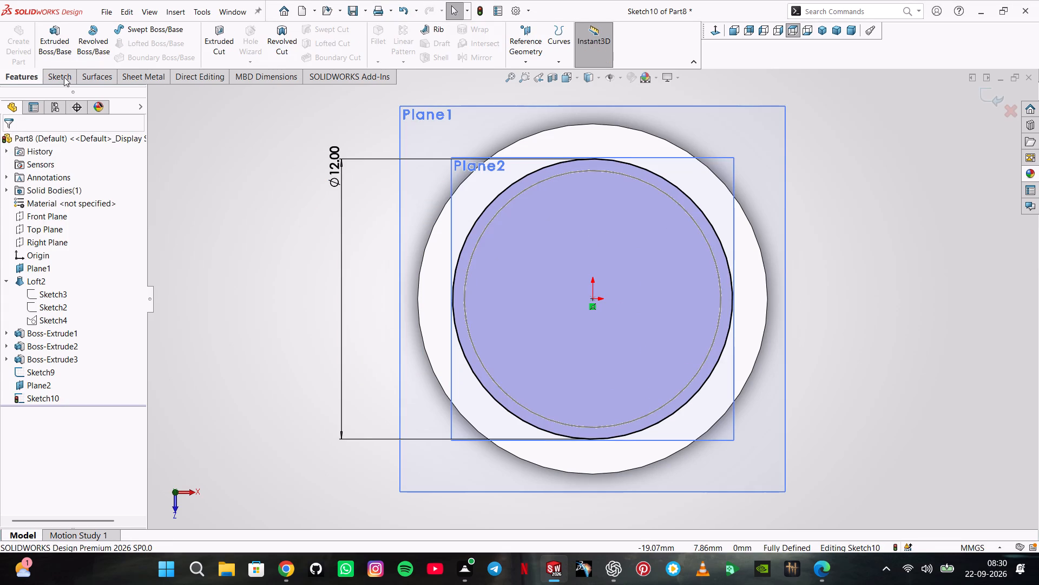
click(62, 79)
click(16, 44)
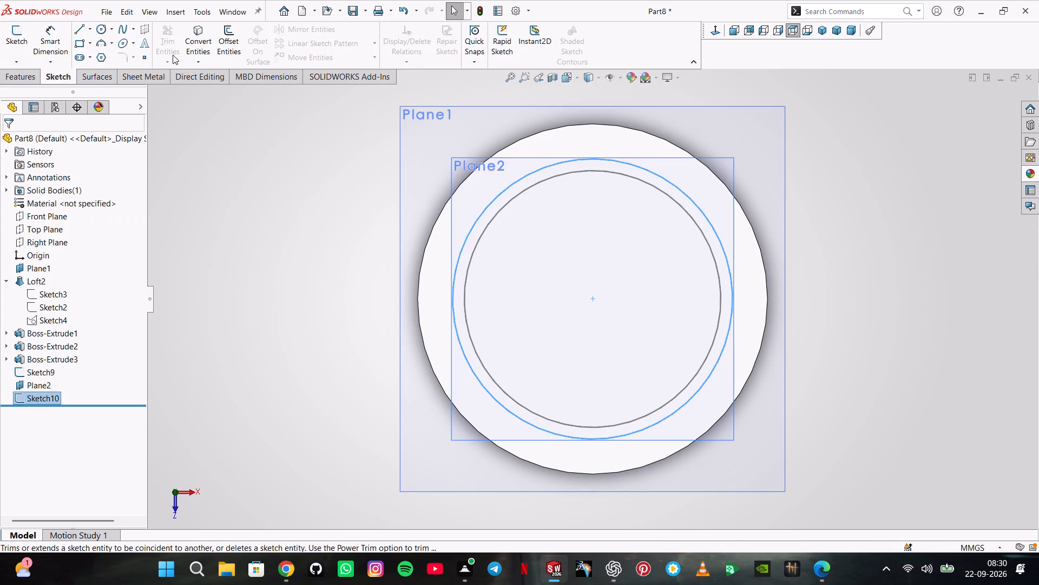
Loft a merged boss between the 12 mm circle and the converted 11 mm circle on the boss's end face.
click(30, 75)
click(148, 40)
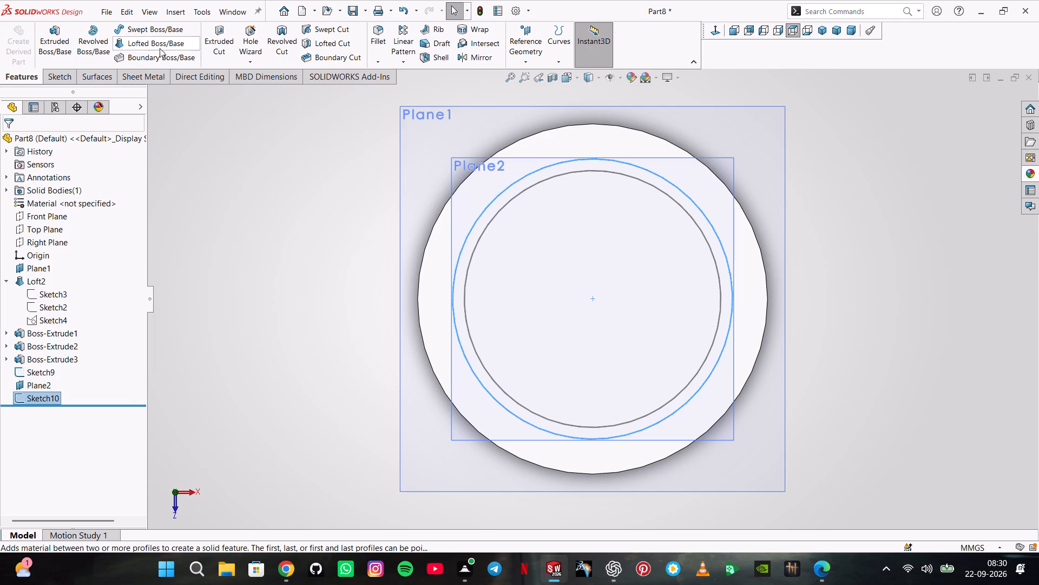
scroll(396, 270, up, 1)
middle_drag(396, 270, 413, 197)
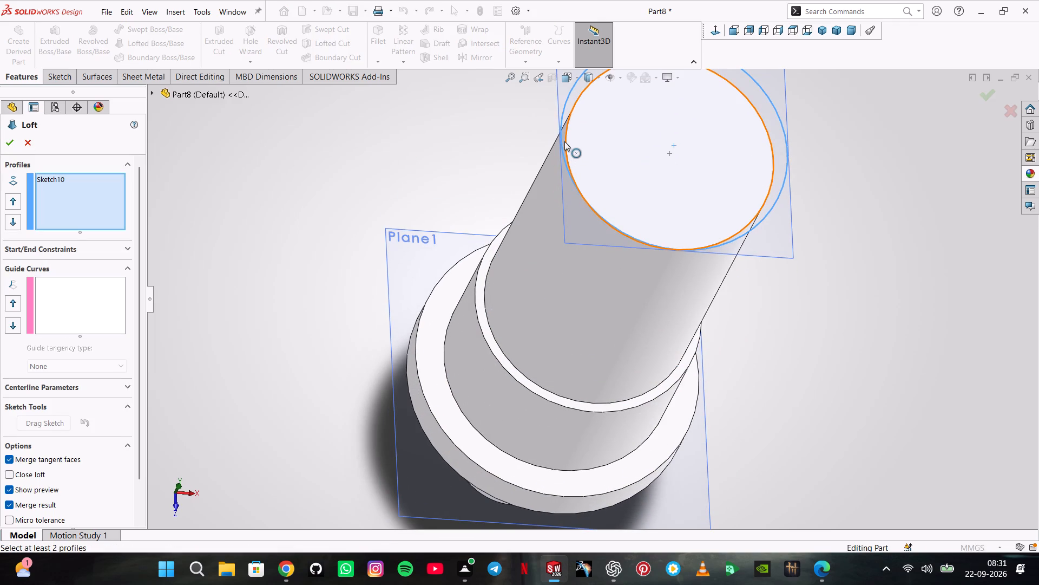
click(564, 140)
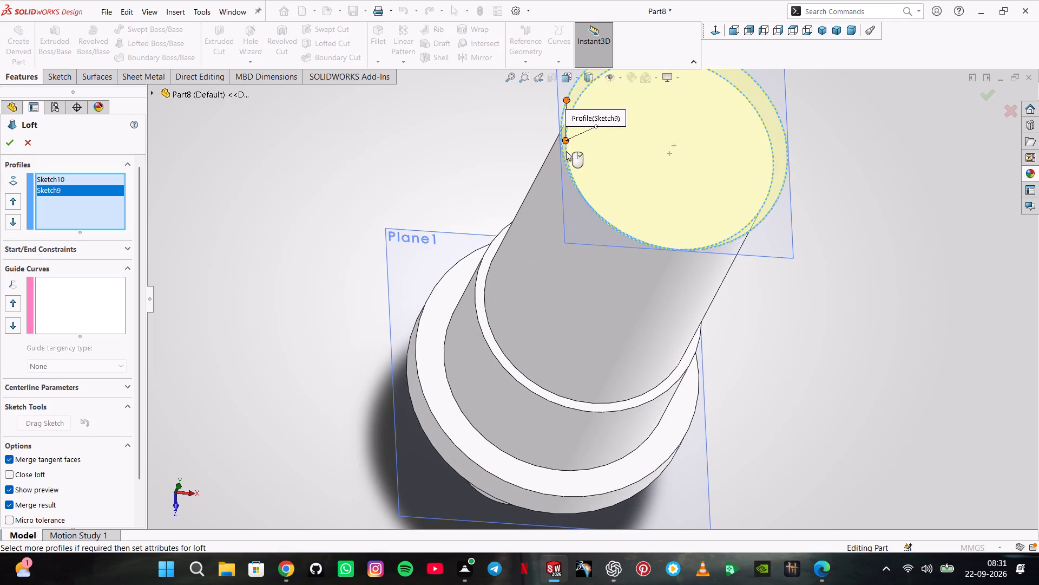
middle_drag(412, 188, 399, 127)
scroll(412, 184, up, 1)
scroll(602, 151, down, 4)
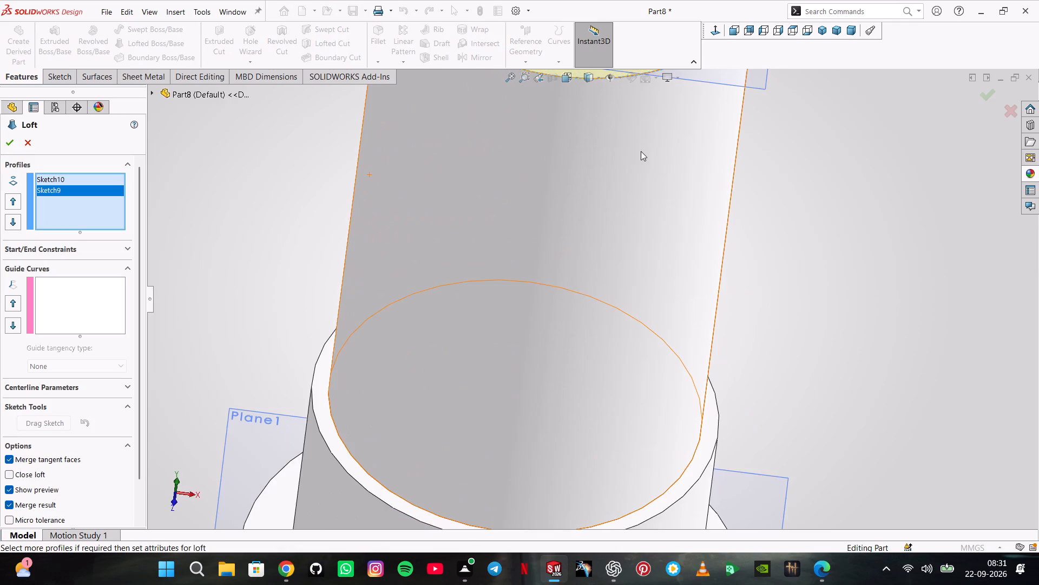
middle_drag(641, 149, 666, 64)
scroll(658, 89, up, 4)
scroll(611, 146, down, 2)
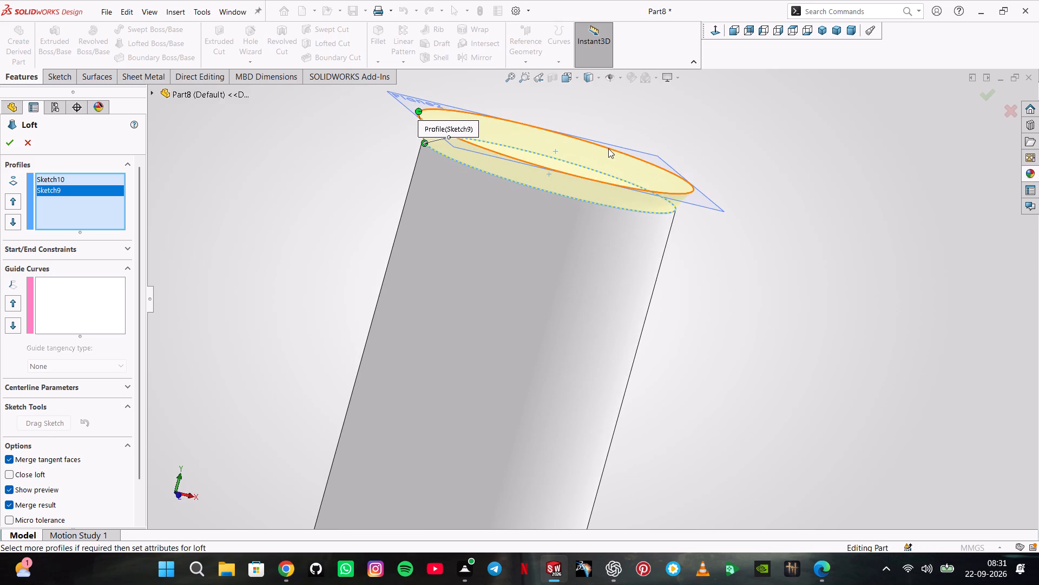
click(17, 141)
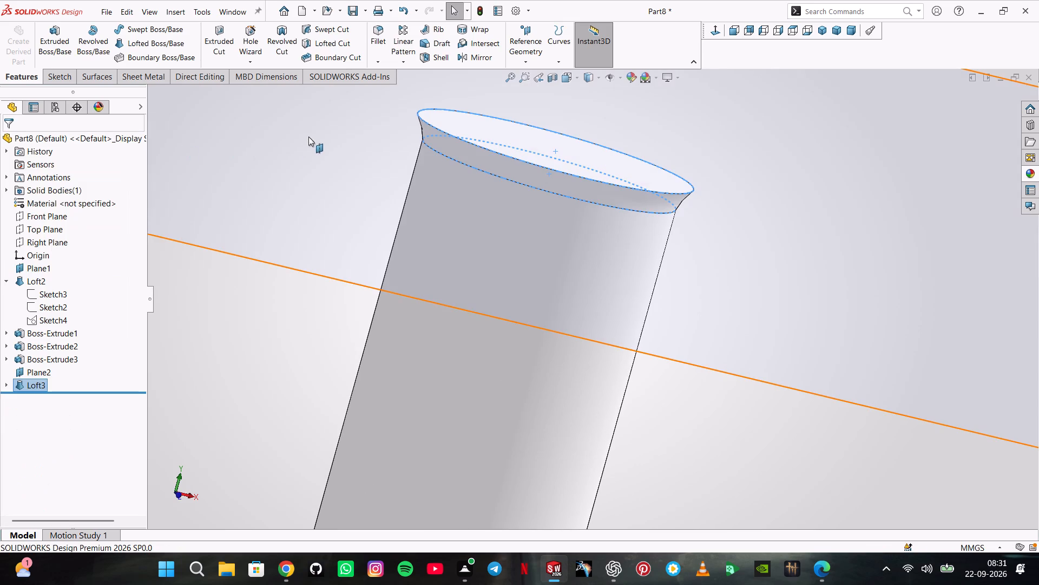
Hide the offset reference plane Plane2 at the flared end of the pin.
click(308, 136)
middle_drag(390, 133, 366, 165)
click(544, 129)
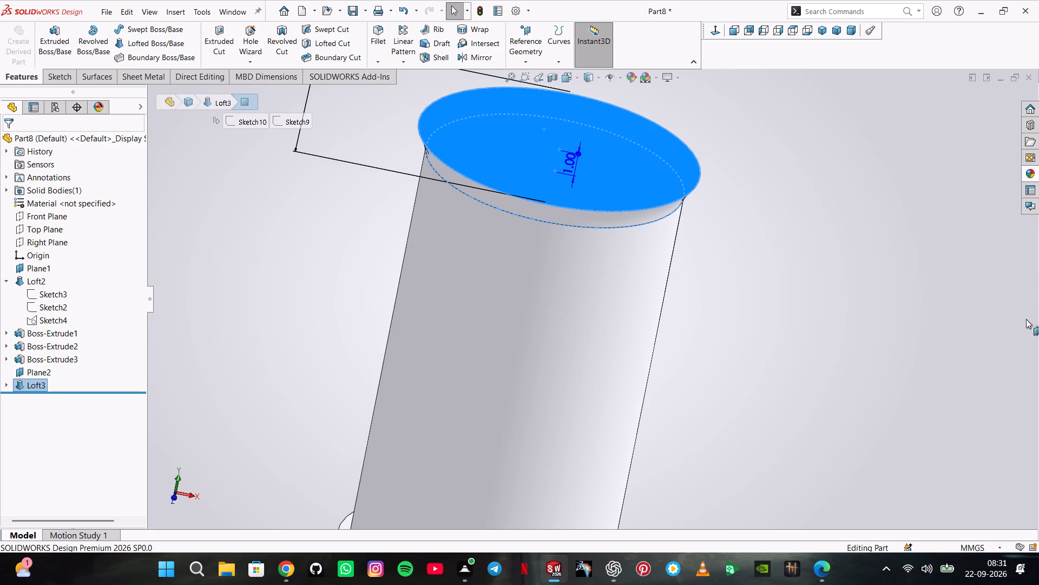
scroll(793, 406, up, 4)
scroll(379, 253, up, 3)
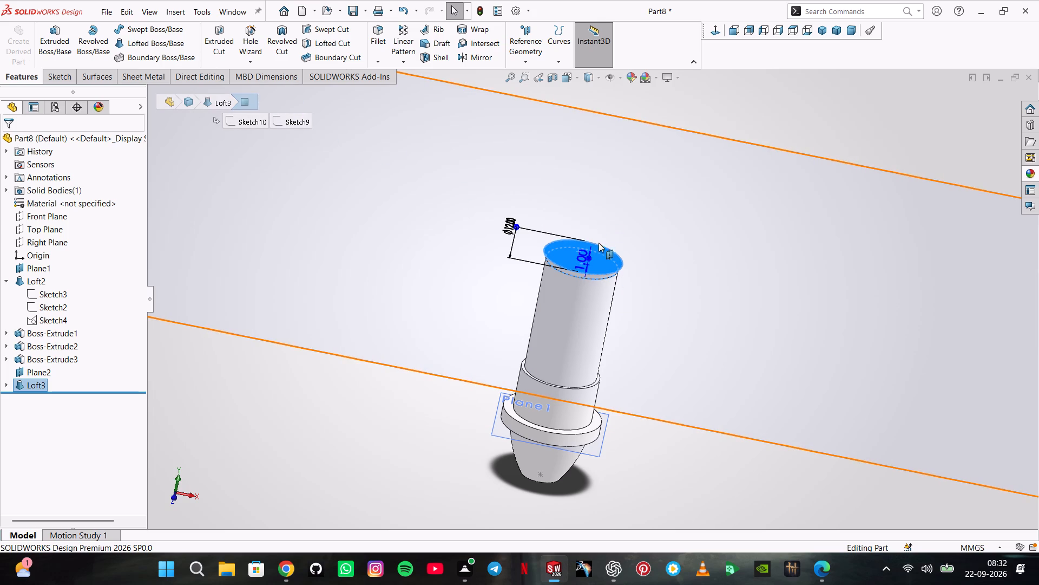
click(604, 256)
click(513, 216)
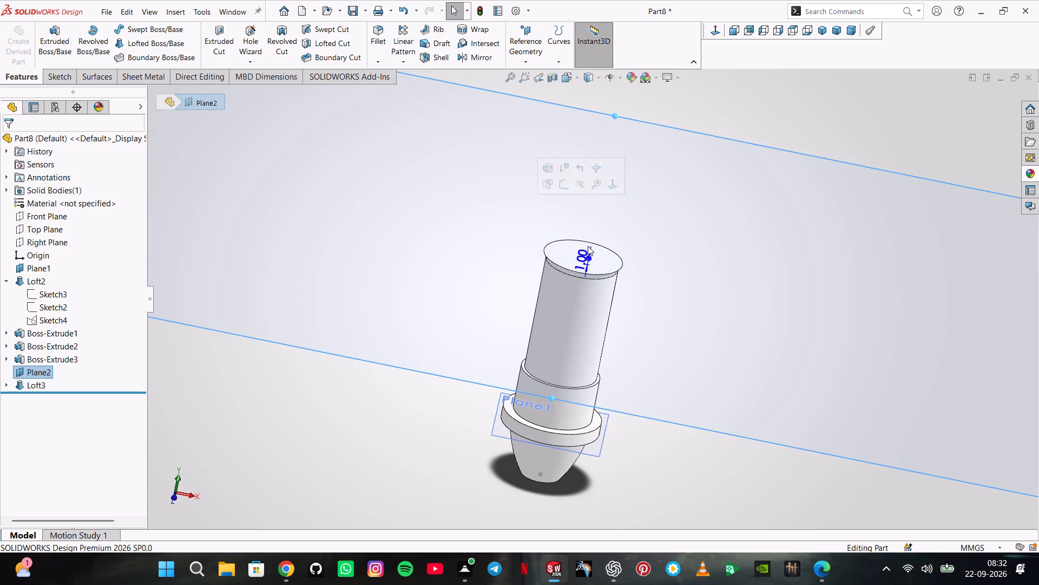
scroll(667, 240, up, 3)
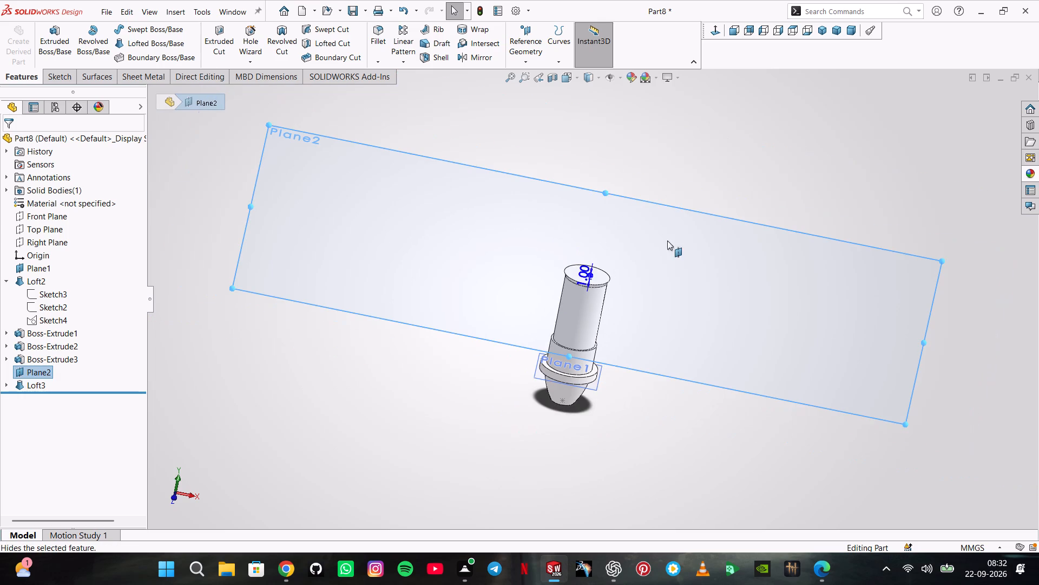
click(573, 270)
click(310, 385)
click(181, 200)
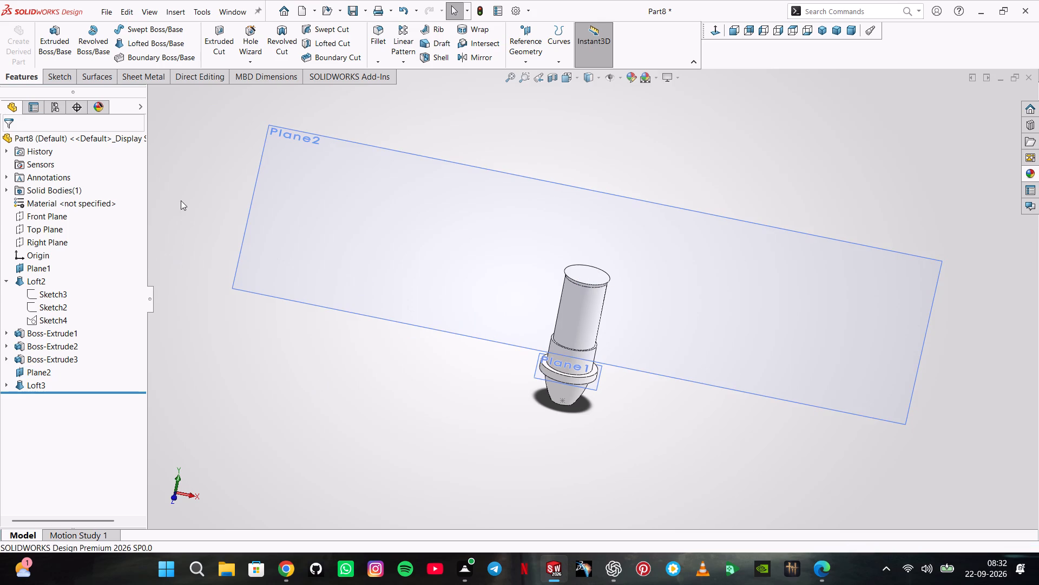
right_click(285, 212)
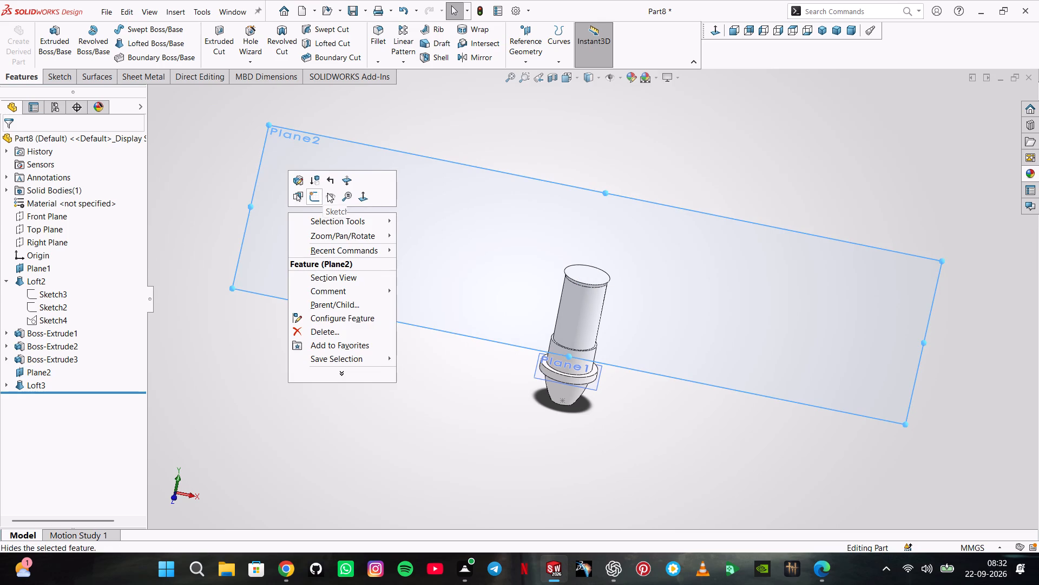
click(327, 193)
Start a sketch on the flared loft's 12 mm end face, convert the face's circular edge into the sketch, and exit the sketch.
click(592, 273)
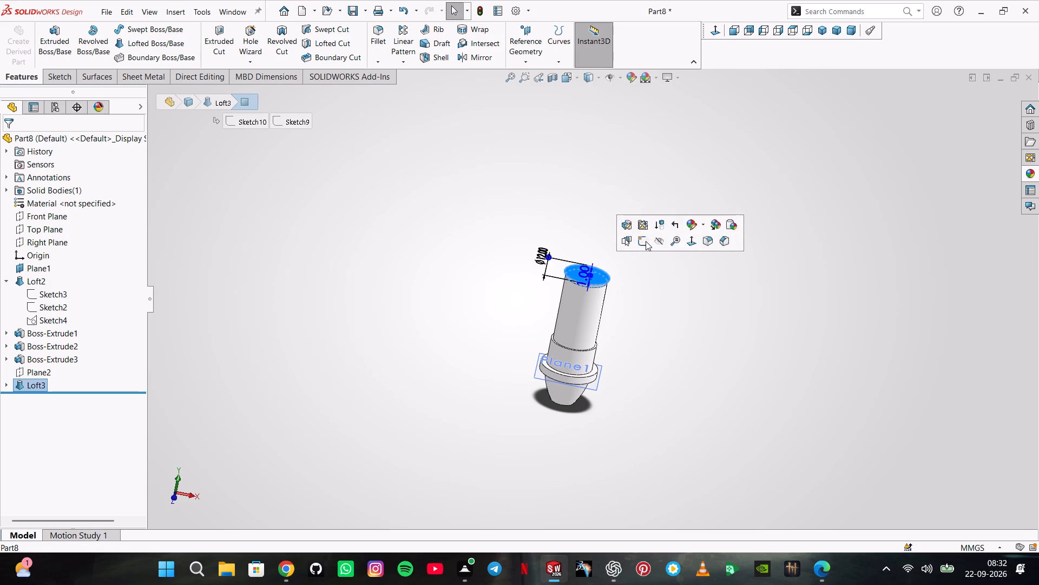
click(646, 241)
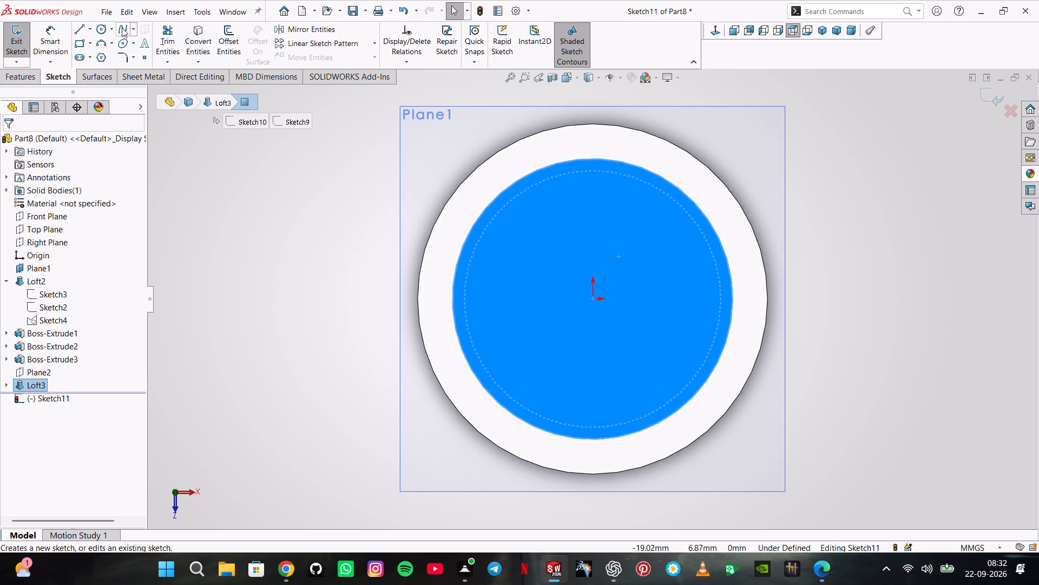
click(203, 47)
click(290, 270)
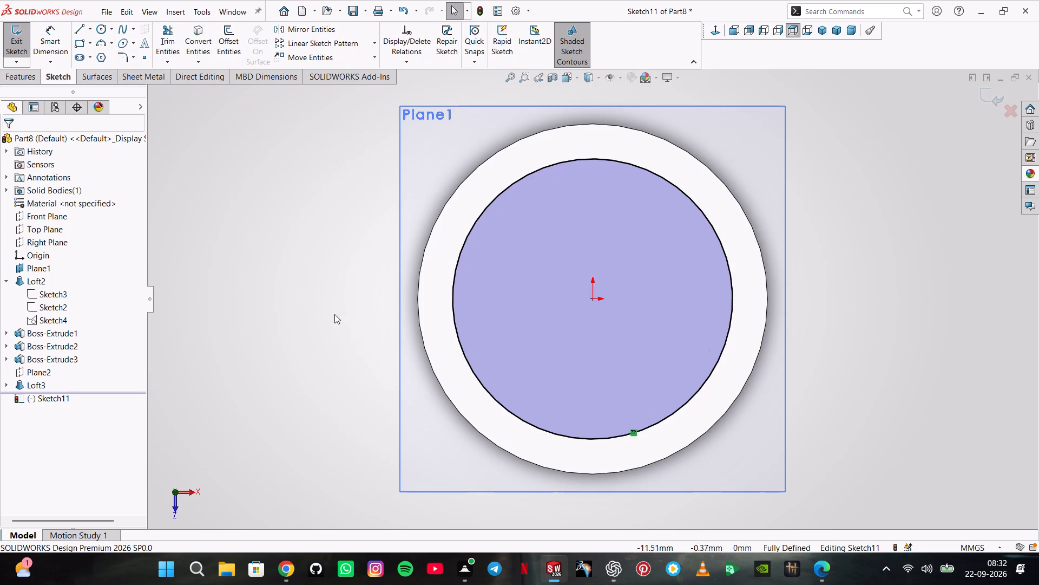
scroll(353, 328, up, 2)
middle_drag(355, 316, 368, 186)
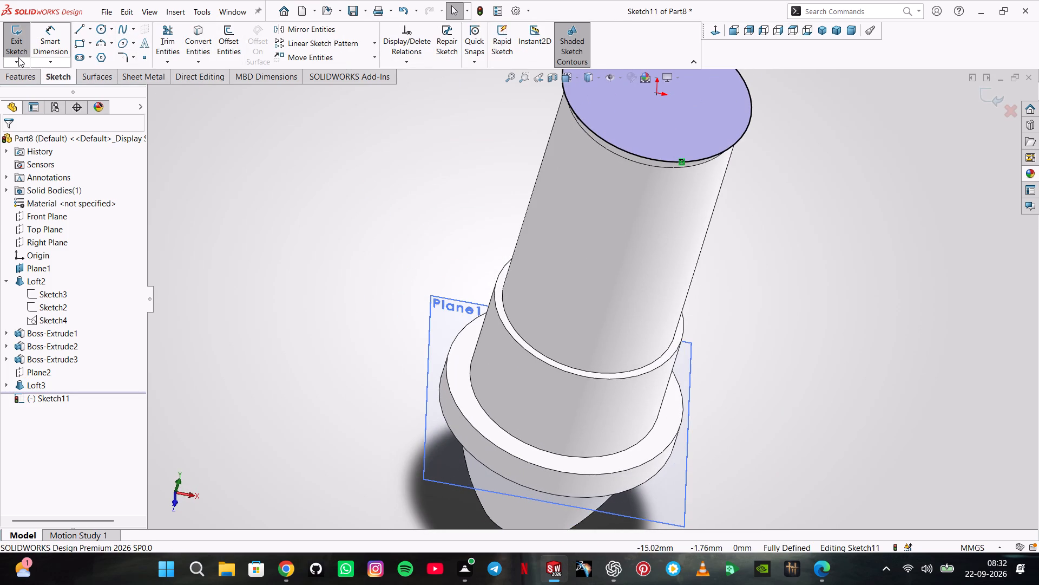
click(25, 77)
double_click(524, 67)
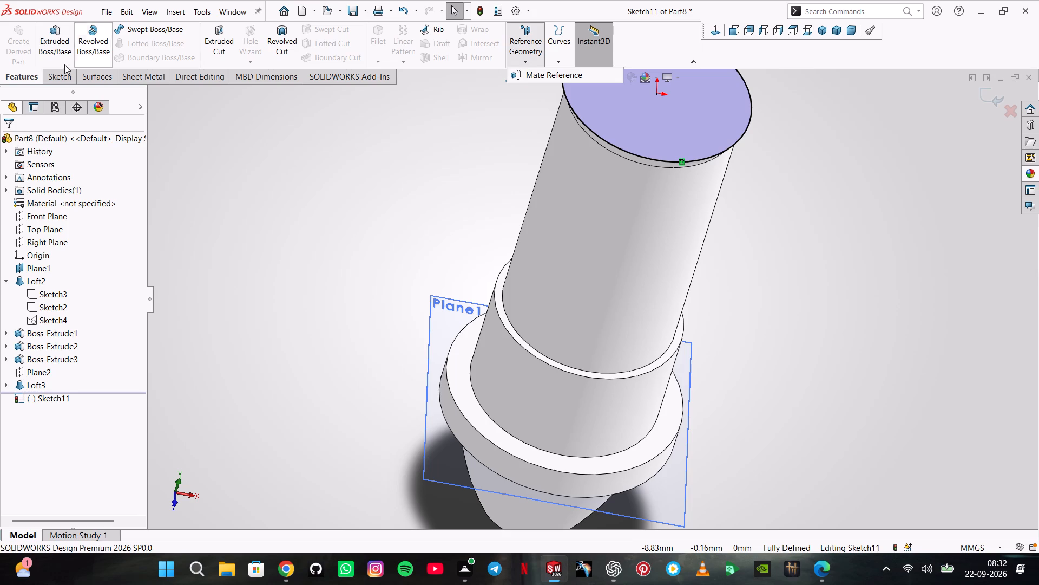
click(71, 81)
click(17, 47)
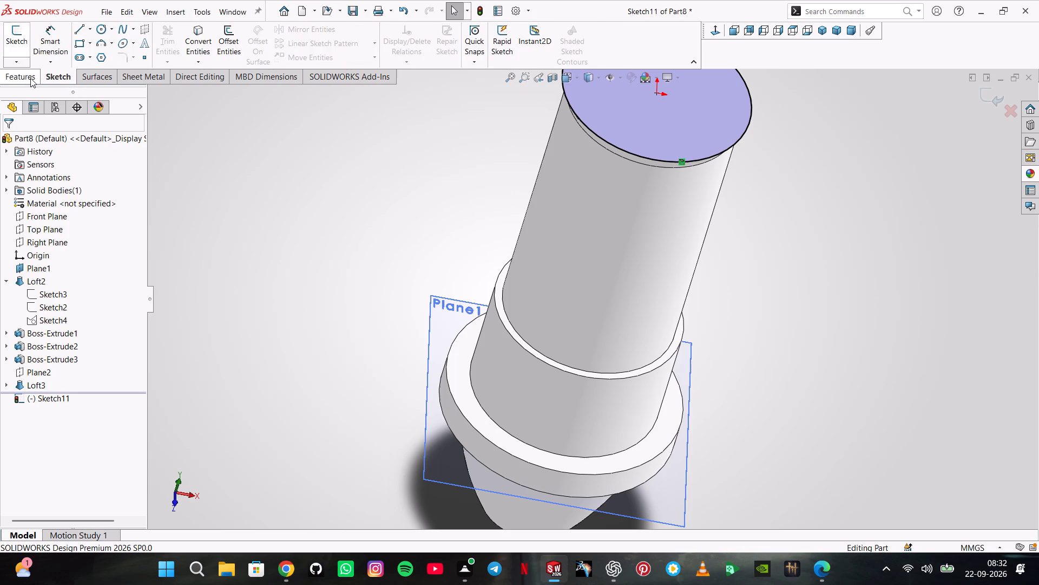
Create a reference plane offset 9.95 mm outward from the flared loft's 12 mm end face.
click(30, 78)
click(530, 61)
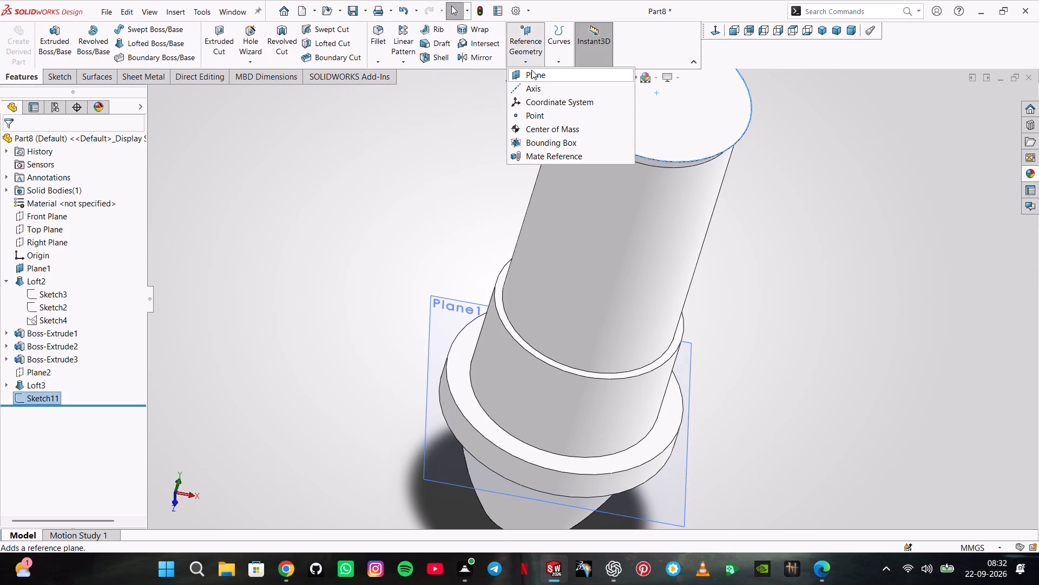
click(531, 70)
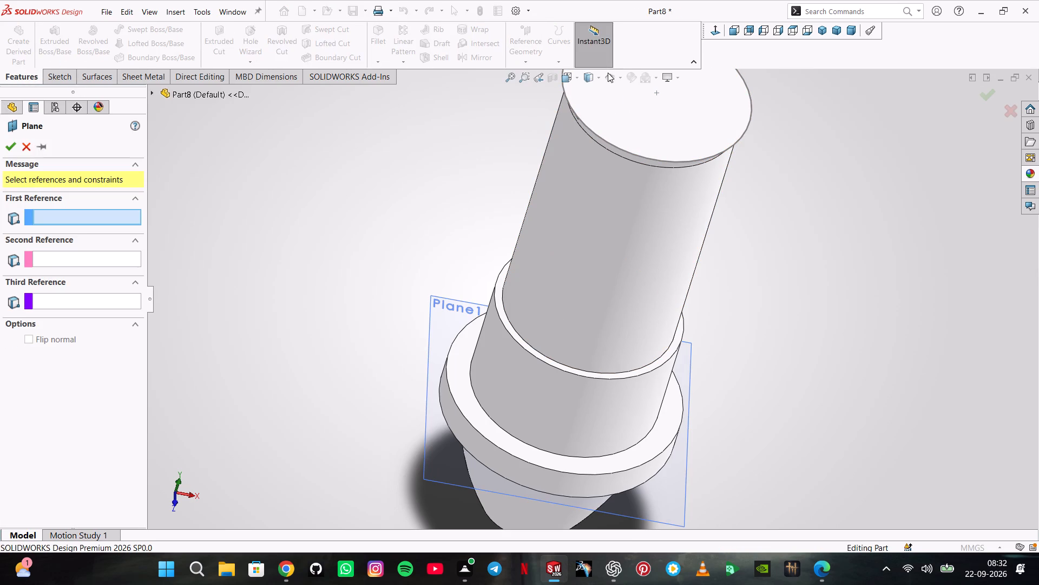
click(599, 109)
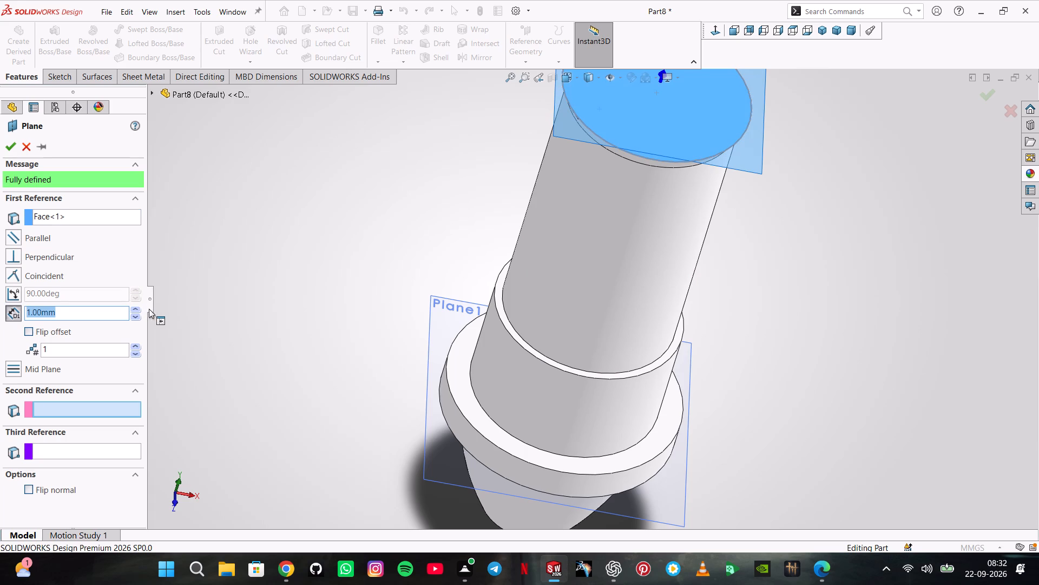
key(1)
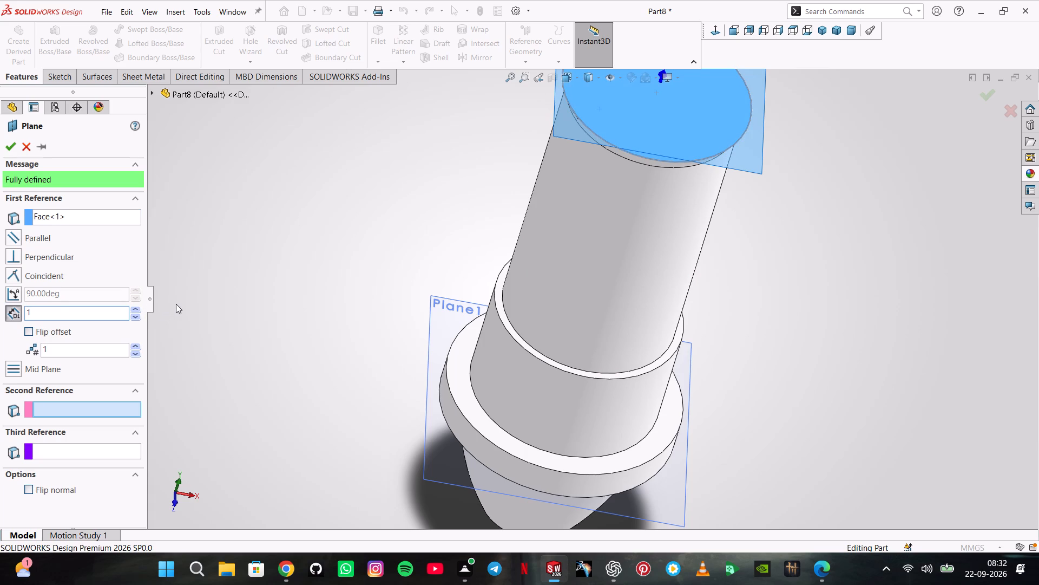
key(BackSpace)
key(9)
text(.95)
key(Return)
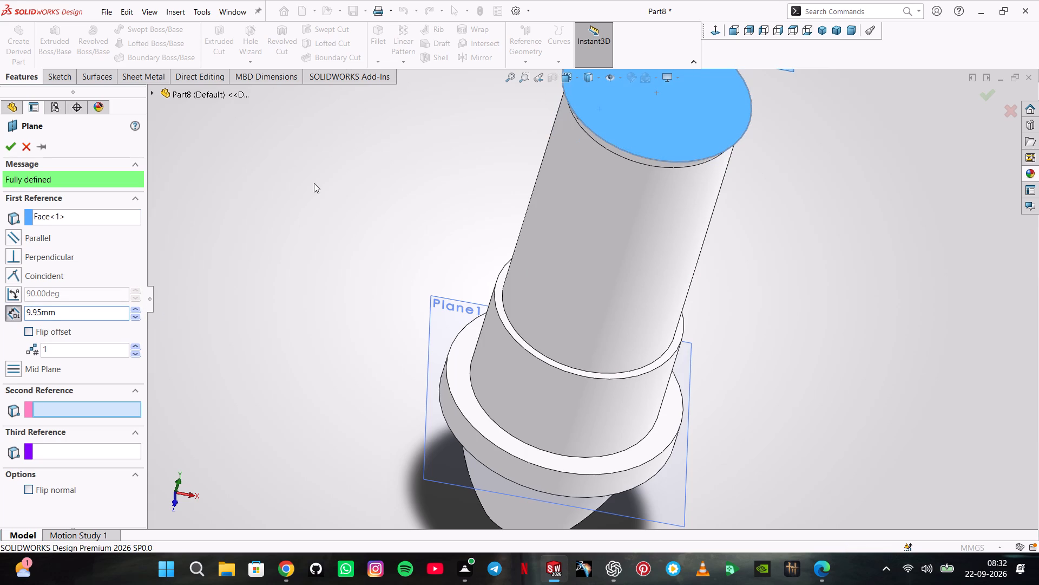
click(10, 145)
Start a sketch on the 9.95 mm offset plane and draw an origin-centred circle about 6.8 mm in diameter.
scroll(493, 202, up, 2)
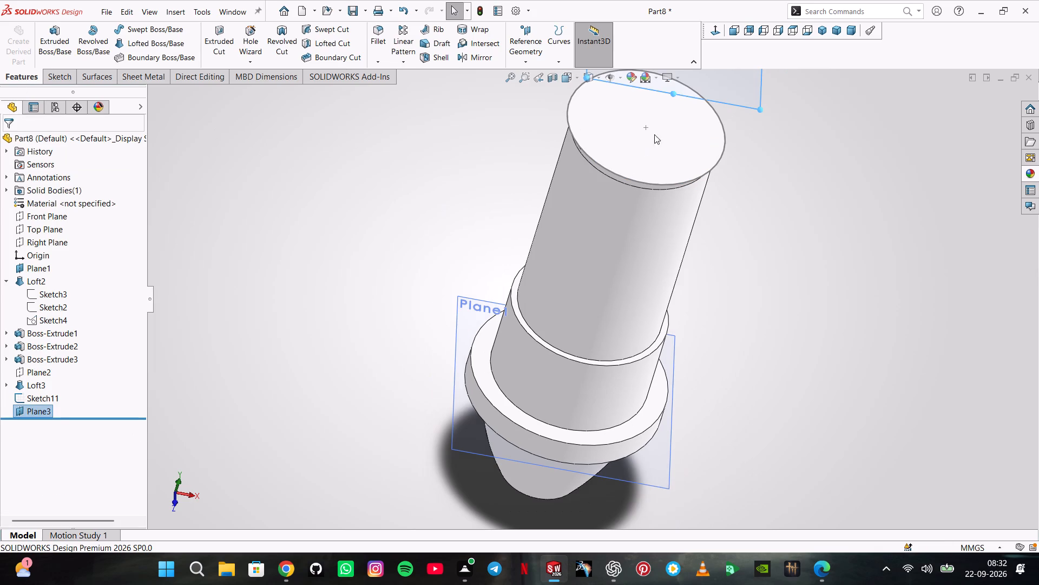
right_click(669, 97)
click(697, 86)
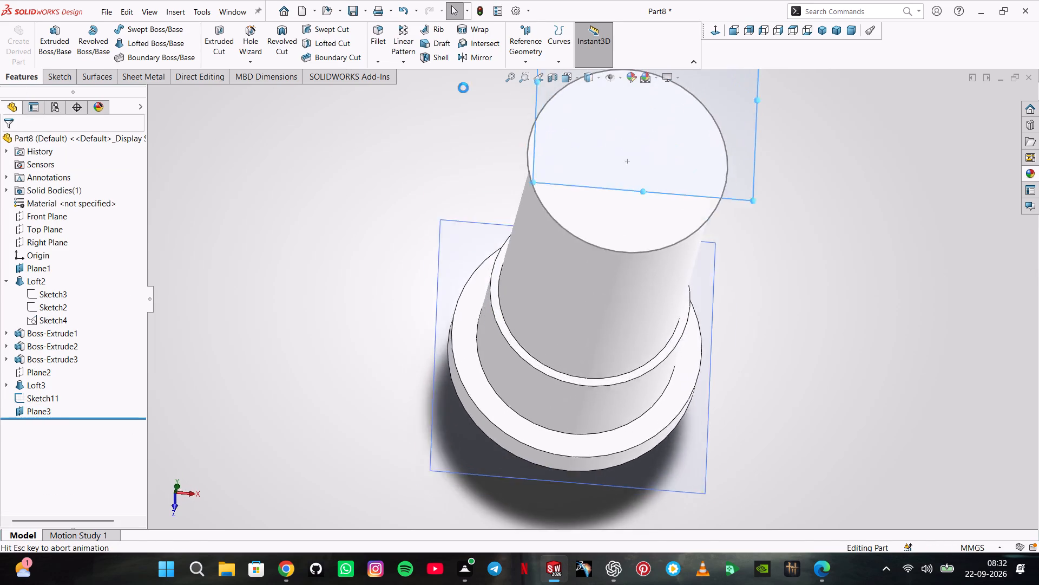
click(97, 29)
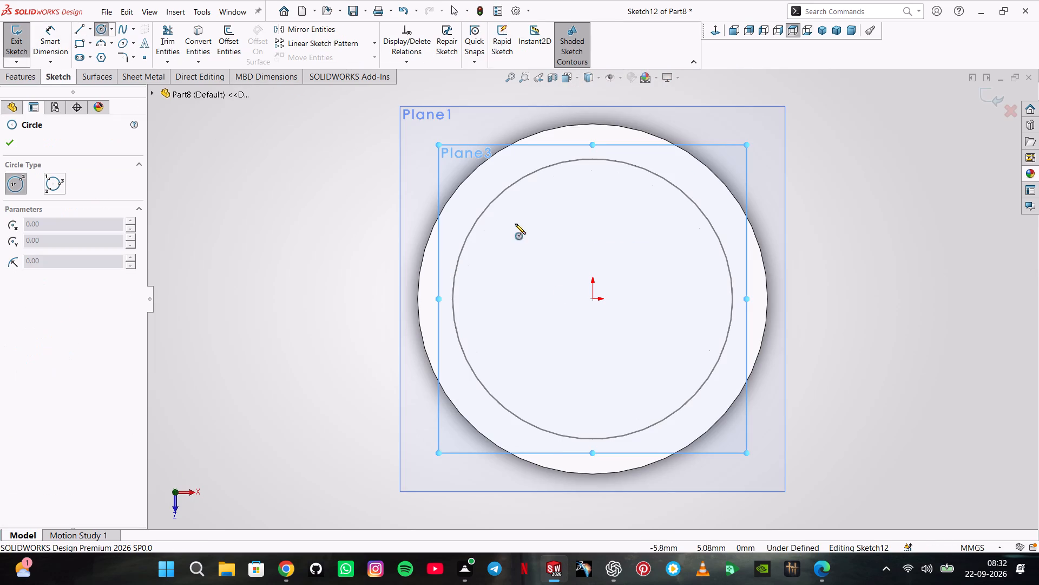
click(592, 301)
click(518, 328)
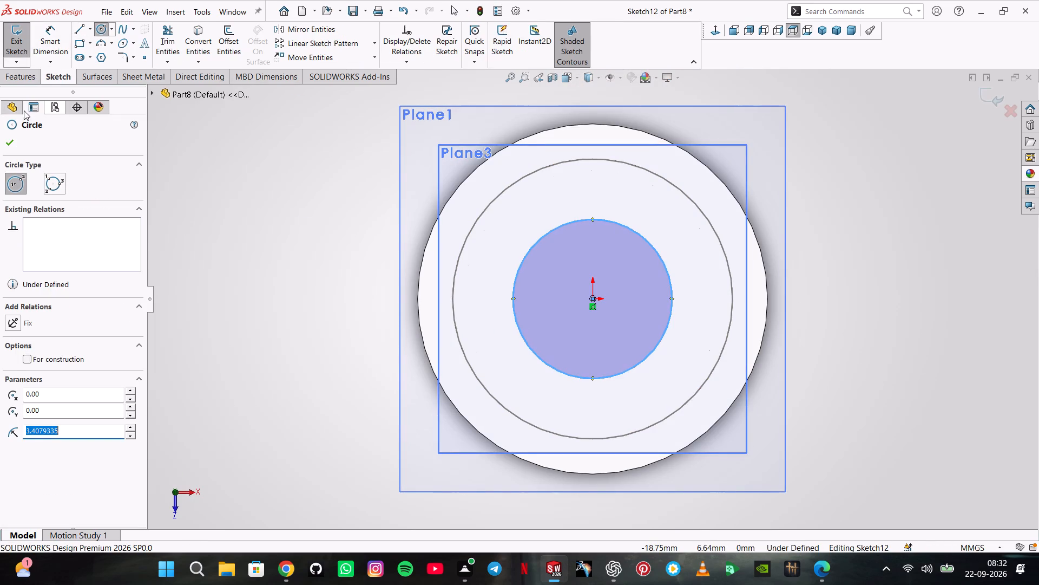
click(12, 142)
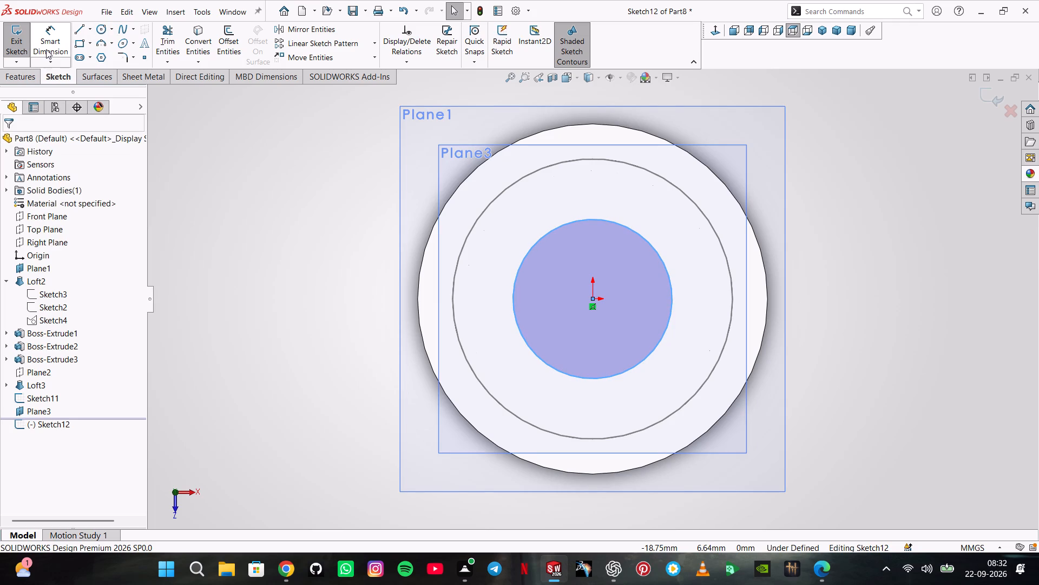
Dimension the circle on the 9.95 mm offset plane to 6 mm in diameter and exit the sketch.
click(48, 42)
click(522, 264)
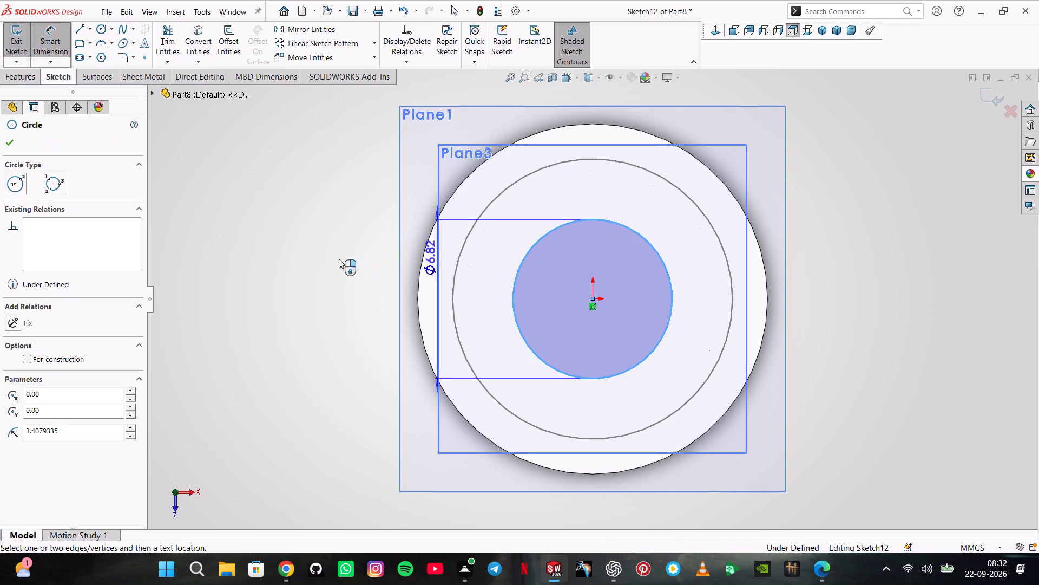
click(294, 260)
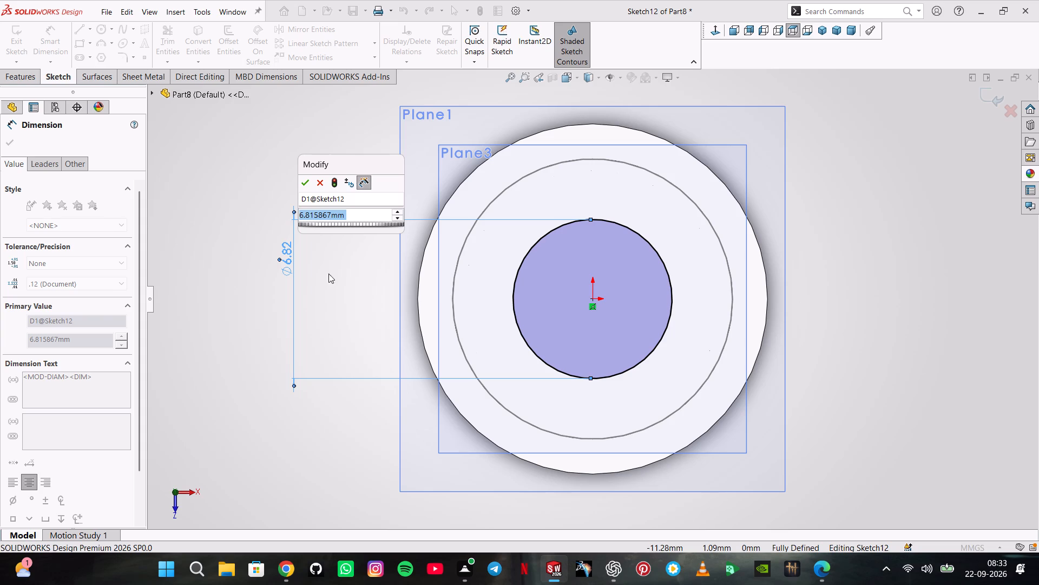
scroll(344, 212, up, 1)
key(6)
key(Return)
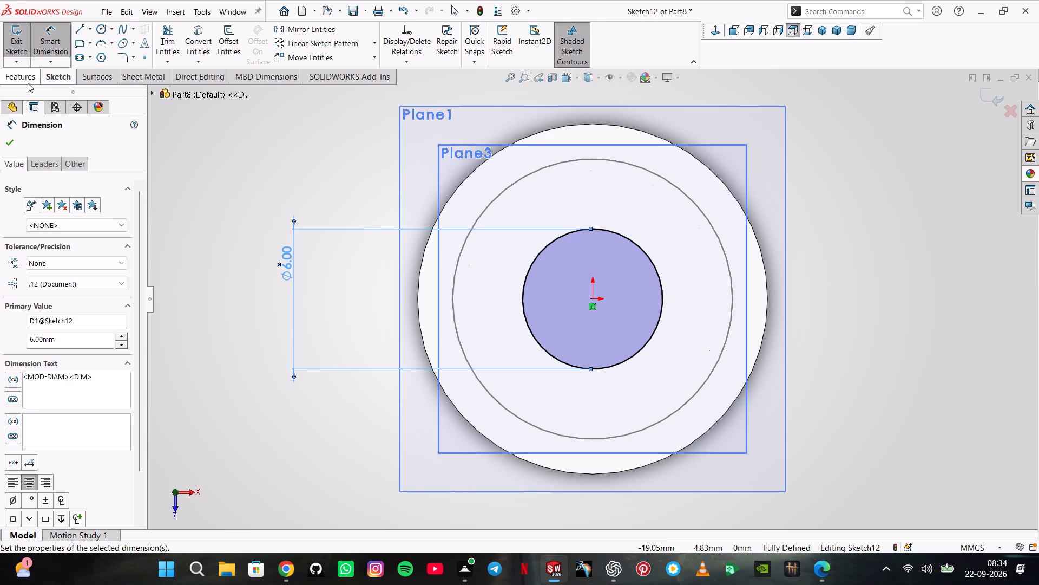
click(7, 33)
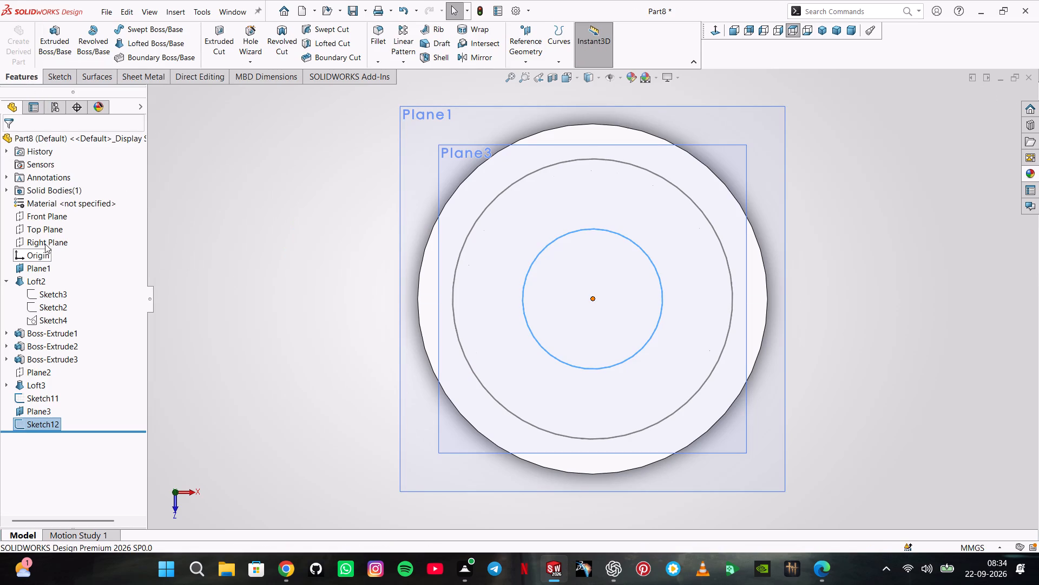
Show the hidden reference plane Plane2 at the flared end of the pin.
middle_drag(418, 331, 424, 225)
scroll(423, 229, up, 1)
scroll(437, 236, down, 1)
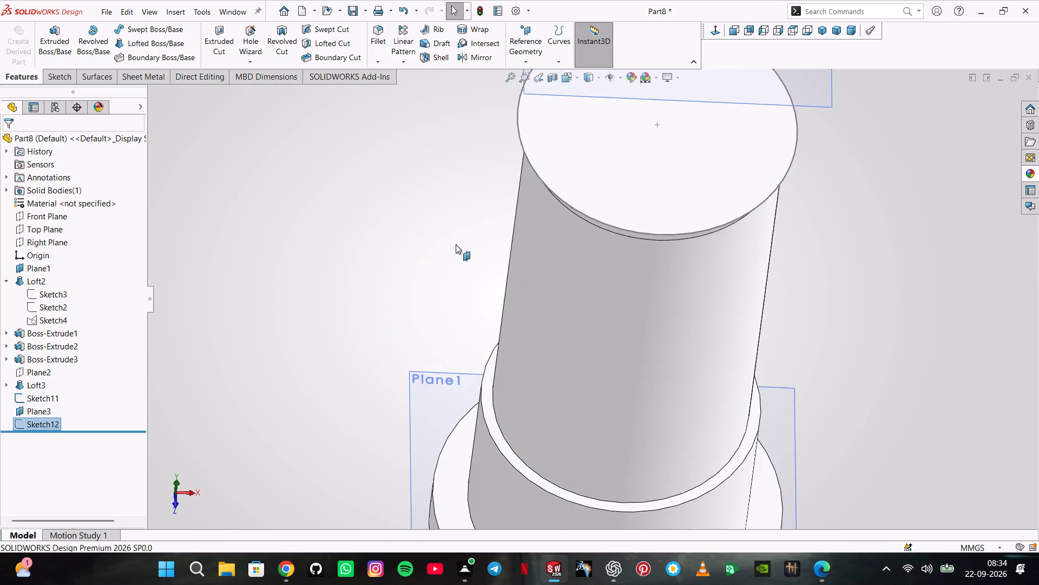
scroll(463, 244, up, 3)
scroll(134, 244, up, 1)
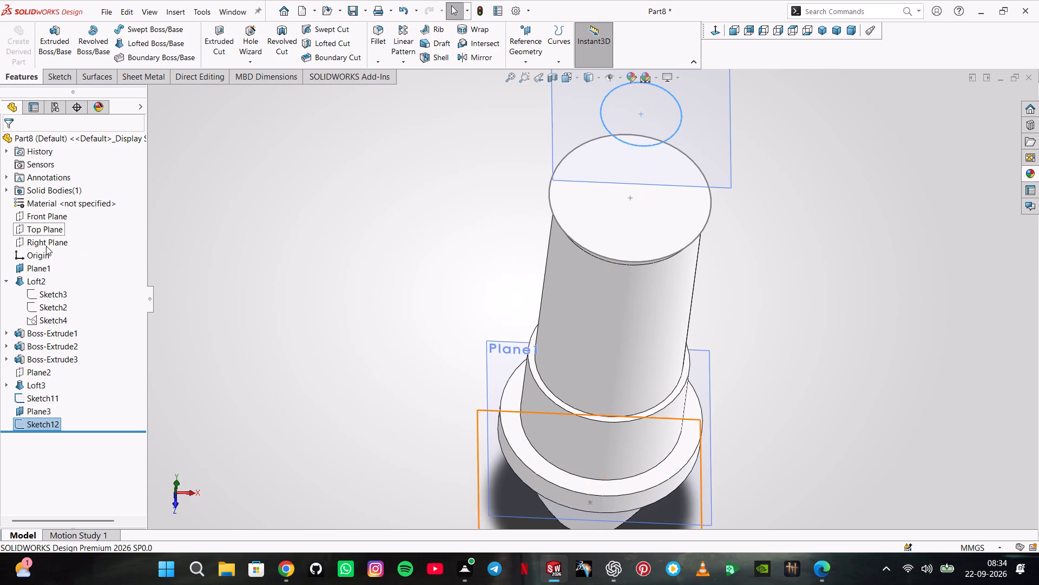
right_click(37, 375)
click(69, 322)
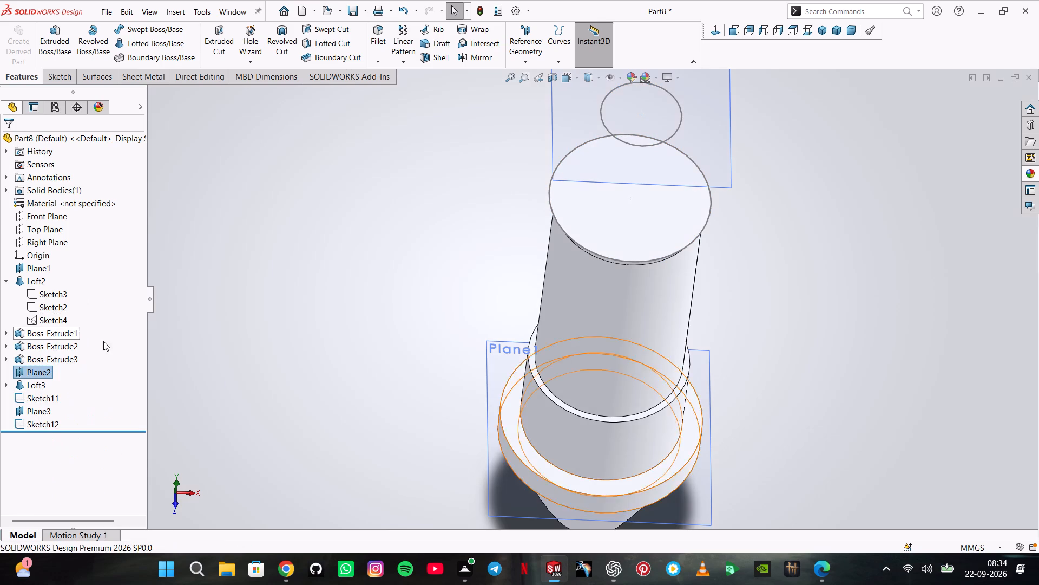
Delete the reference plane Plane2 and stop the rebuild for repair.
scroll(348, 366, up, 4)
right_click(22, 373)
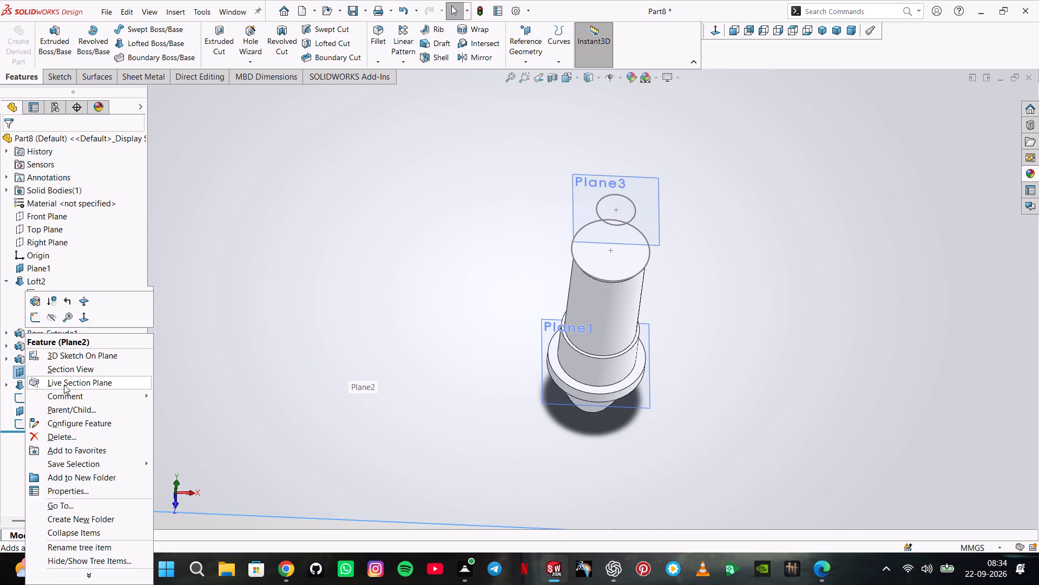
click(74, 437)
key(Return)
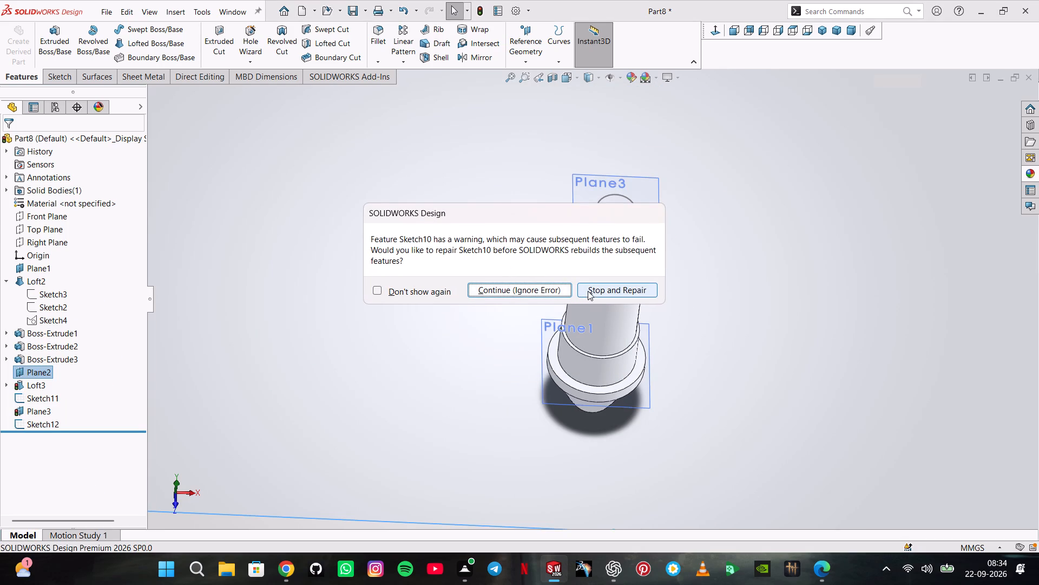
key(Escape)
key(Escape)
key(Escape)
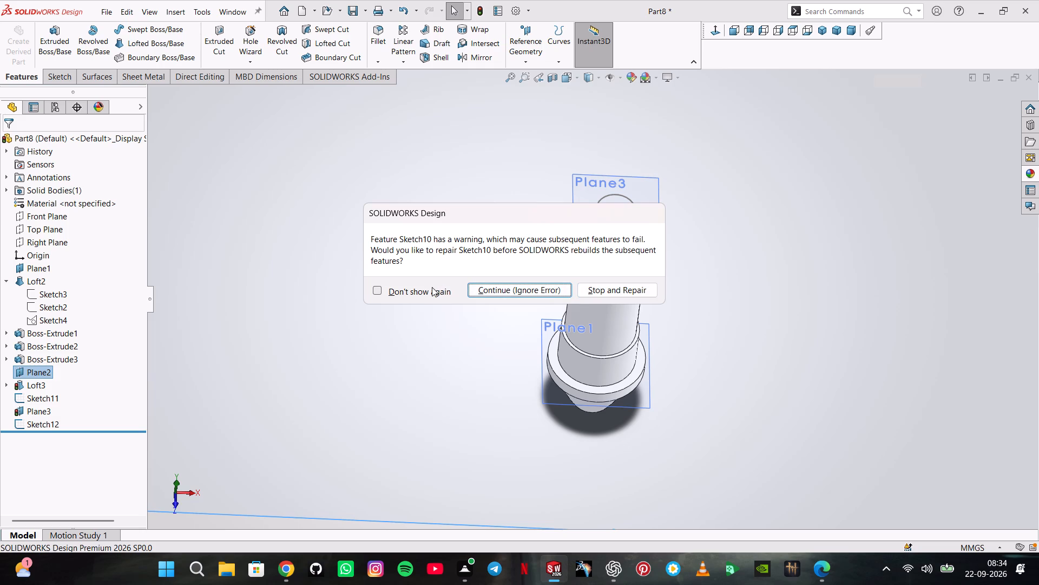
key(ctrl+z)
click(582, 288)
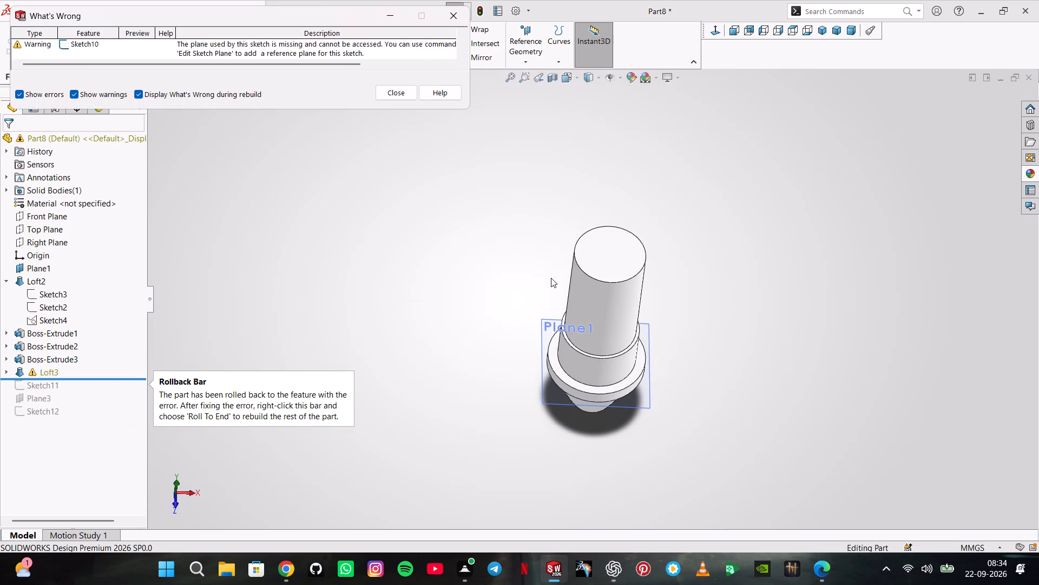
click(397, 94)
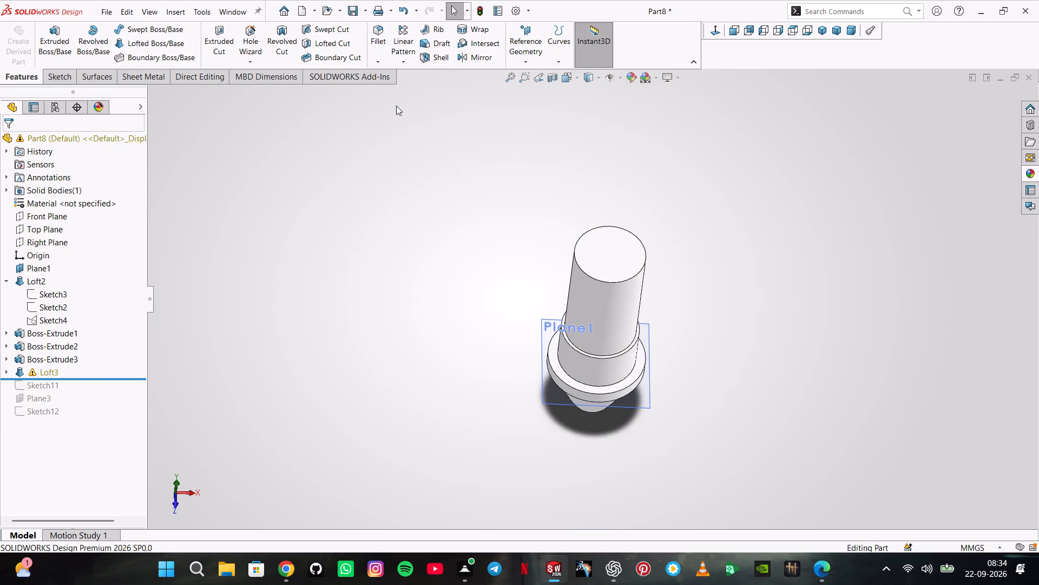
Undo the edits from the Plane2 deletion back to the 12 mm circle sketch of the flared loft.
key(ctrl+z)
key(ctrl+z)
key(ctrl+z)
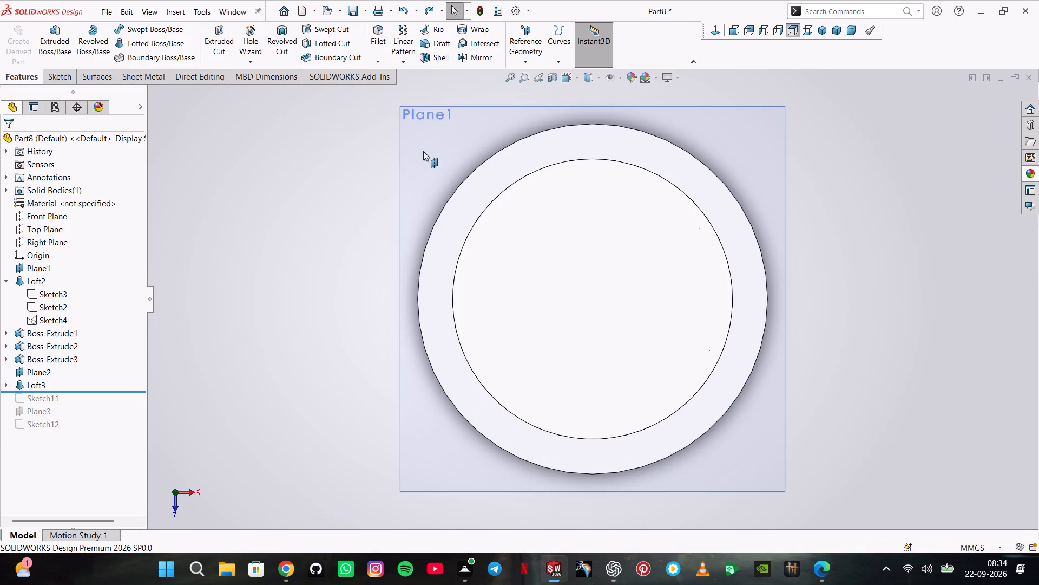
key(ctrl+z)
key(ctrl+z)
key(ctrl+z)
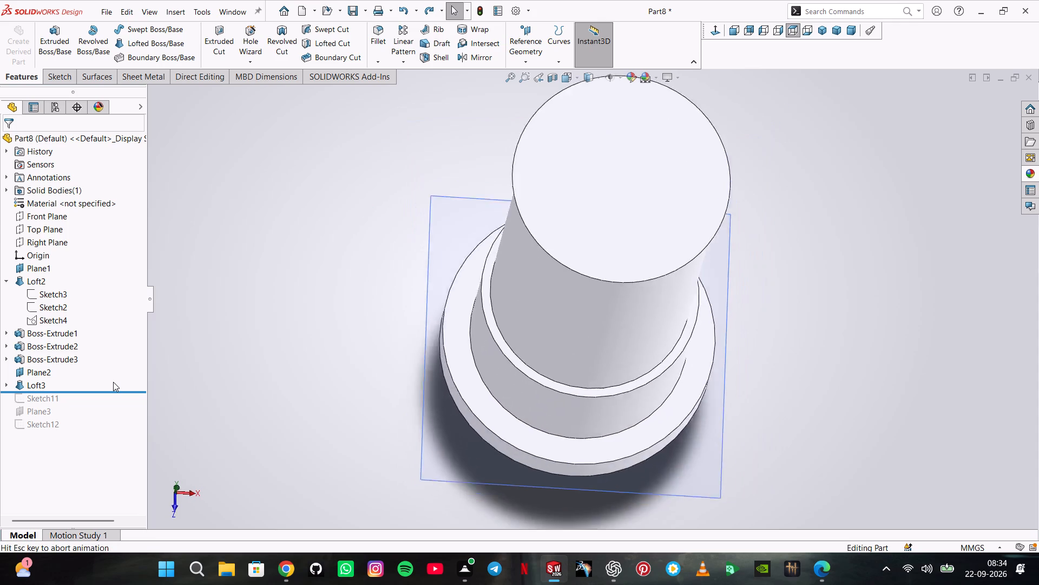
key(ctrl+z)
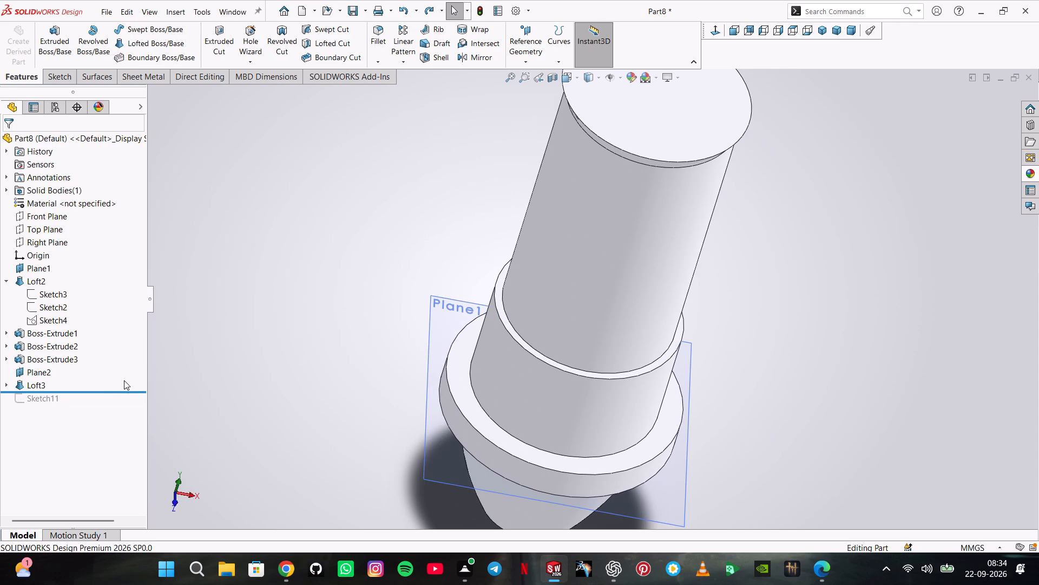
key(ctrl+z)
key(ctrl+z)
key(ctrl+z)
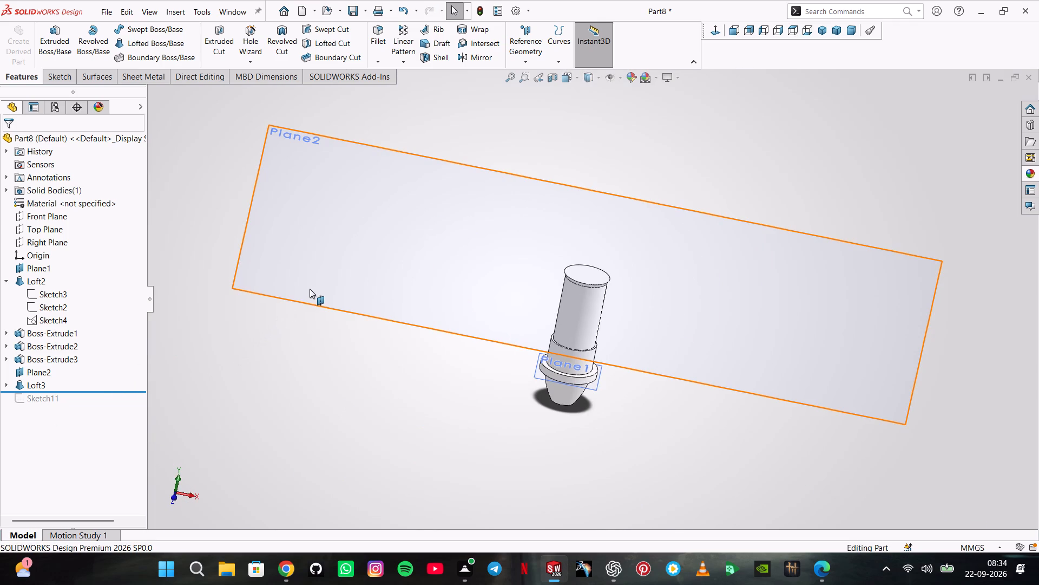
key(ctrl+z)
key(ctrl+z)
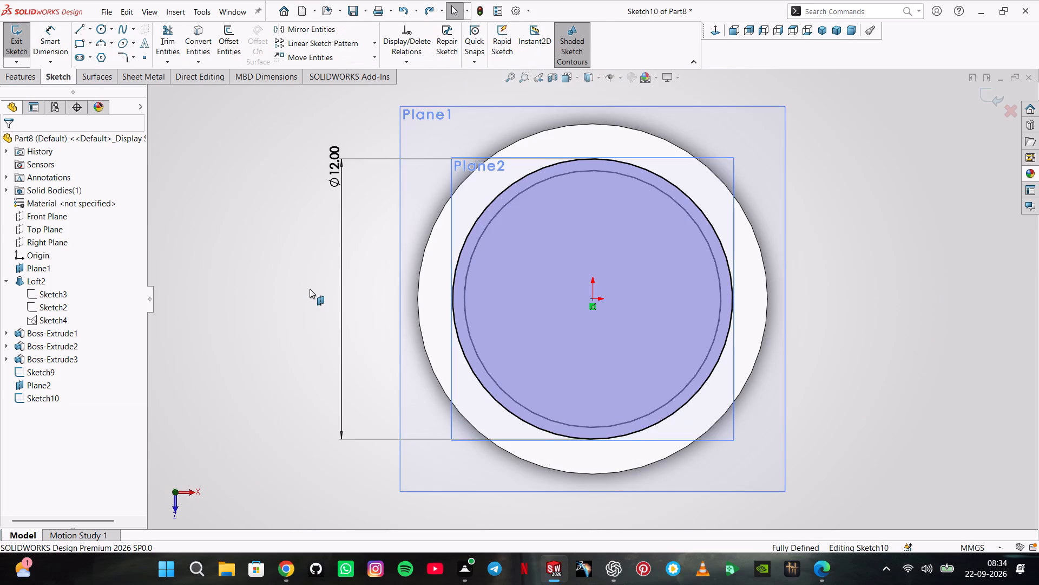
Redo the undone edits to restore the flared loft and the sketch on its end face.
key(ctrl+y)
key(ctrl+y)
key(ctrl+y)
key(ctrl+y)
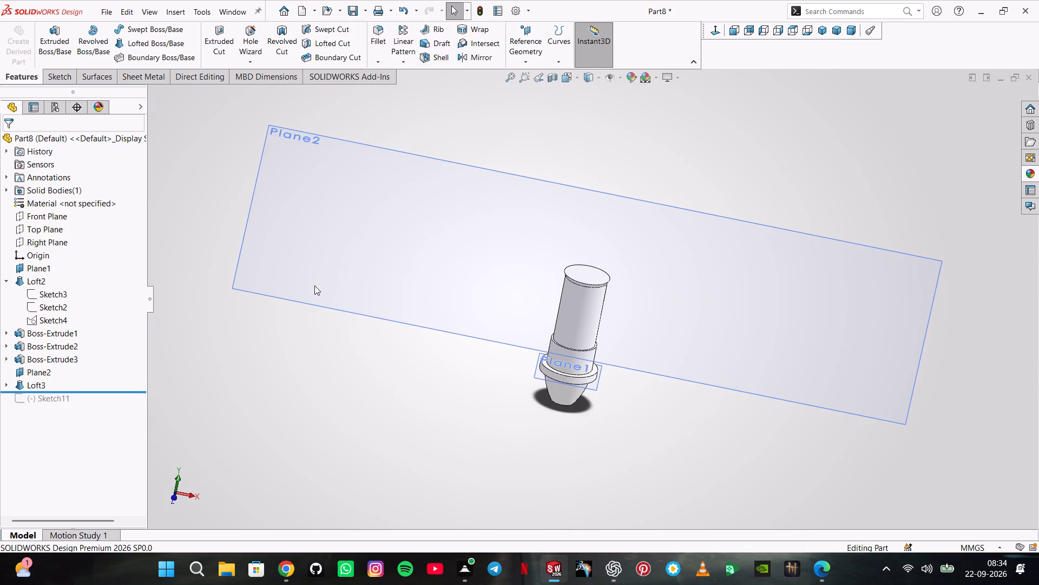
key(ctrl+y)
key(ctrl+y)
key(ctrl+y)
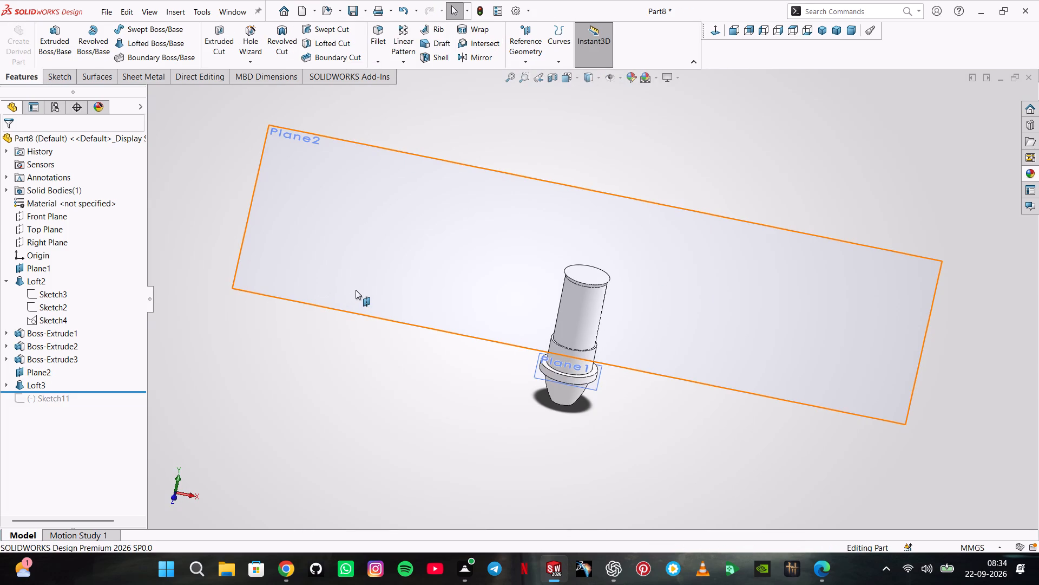
Hide the reference plane Plane2 again.
click(367, 284)
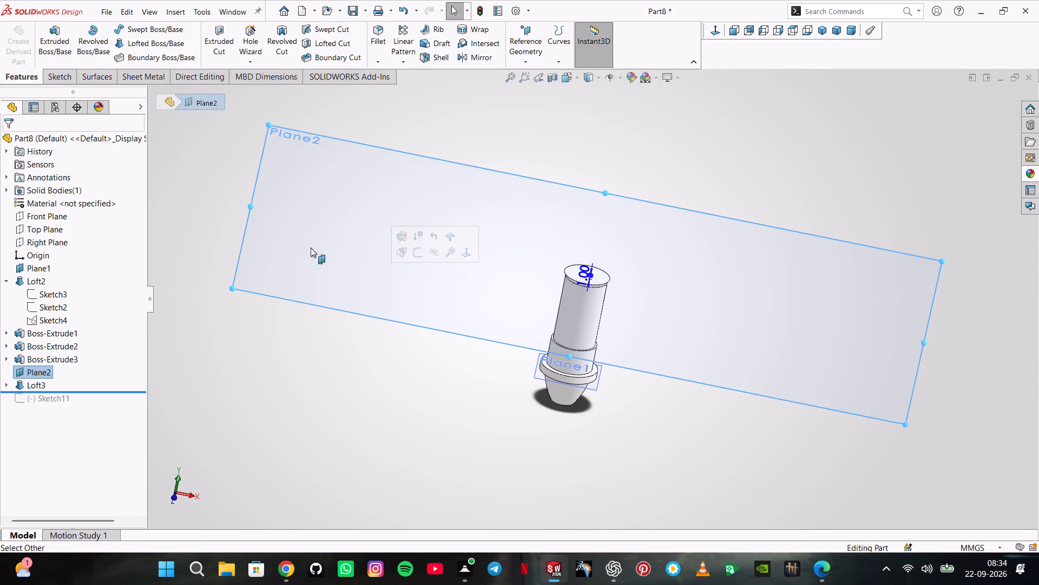
click(356, 235)
click(423, 209)
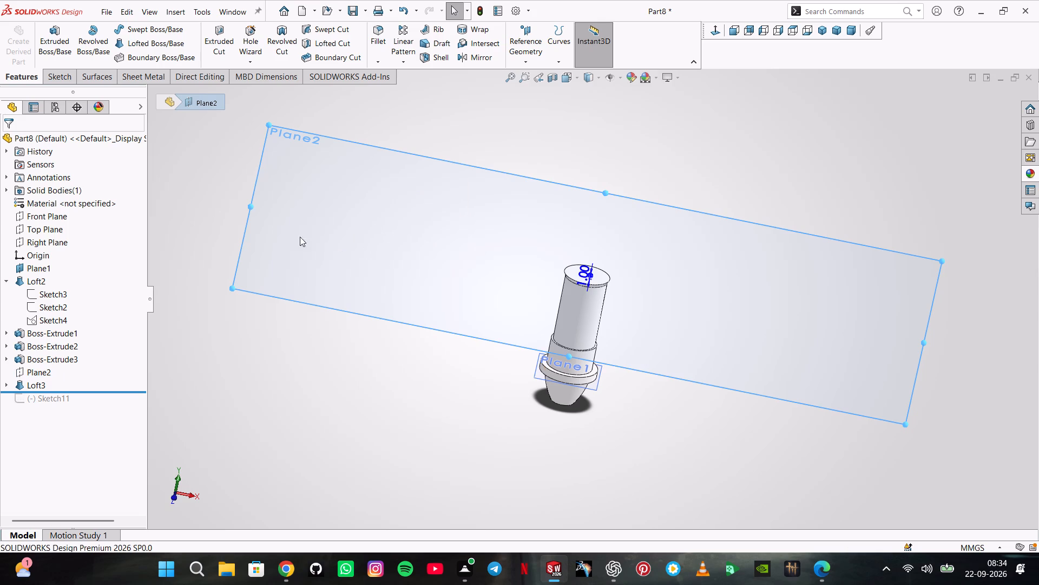
Roll the feature history forward to include Sketch11 after Loft3.
scroll(459, 329, down, 3)
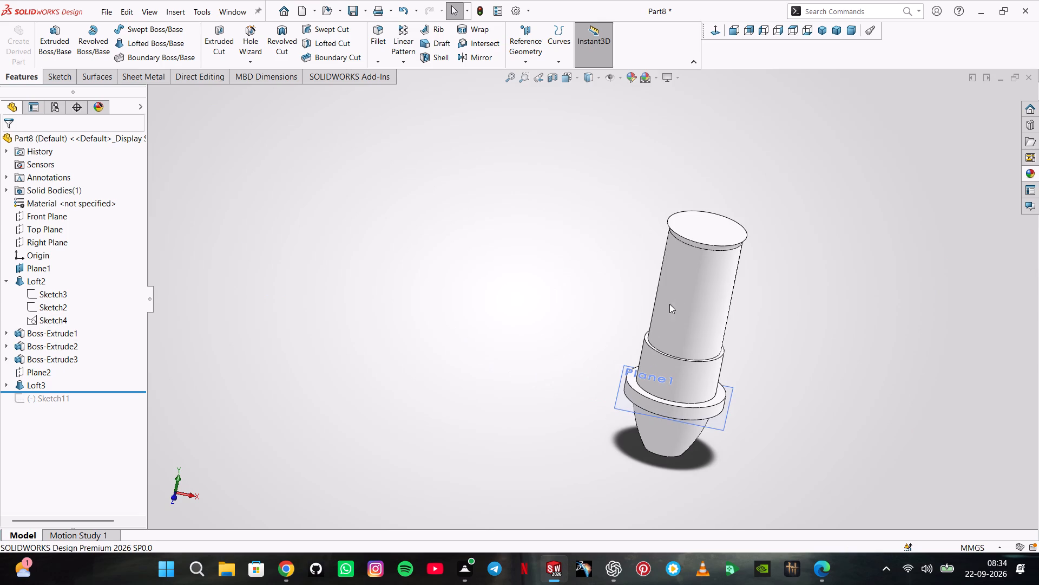
scroll(687, 283, down, 3)
middle_drag(593, 169, 587, 193)
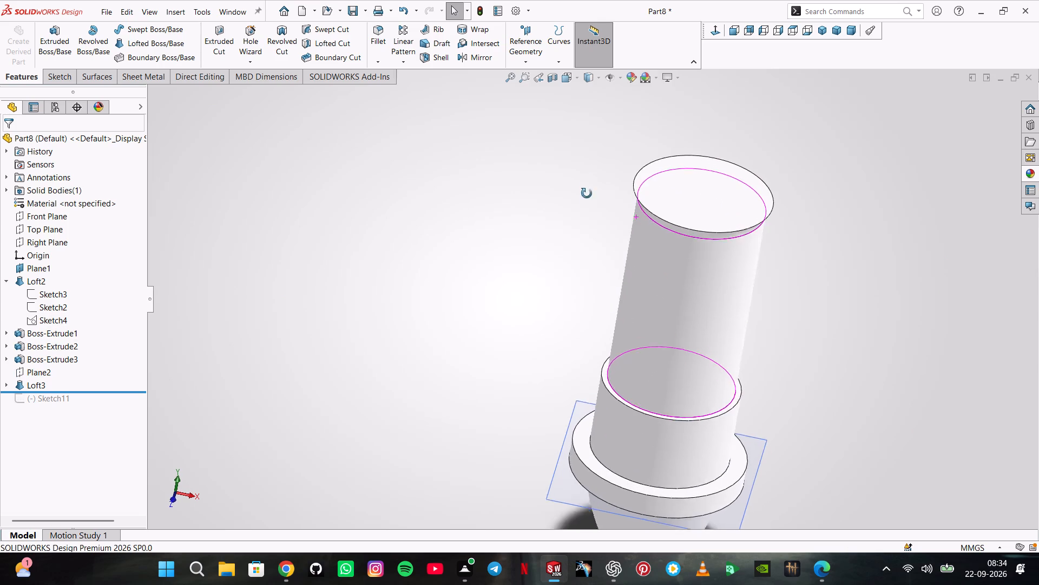
middle_drag(587, 193, 578, 224)
click(56, 398)
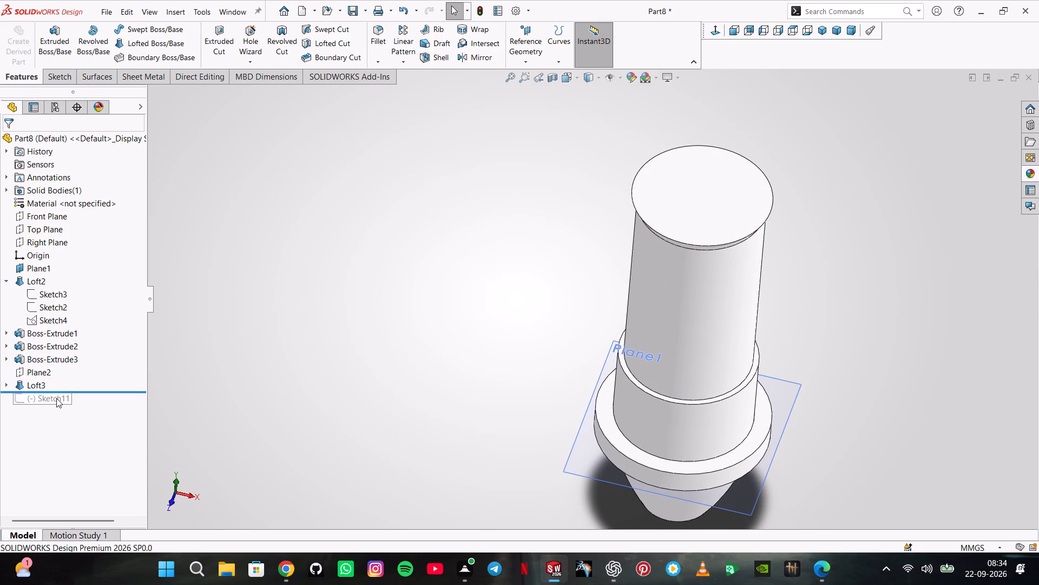
right_click(61, 392)
click(48, 399)
drag(57, 393, 55, 413)
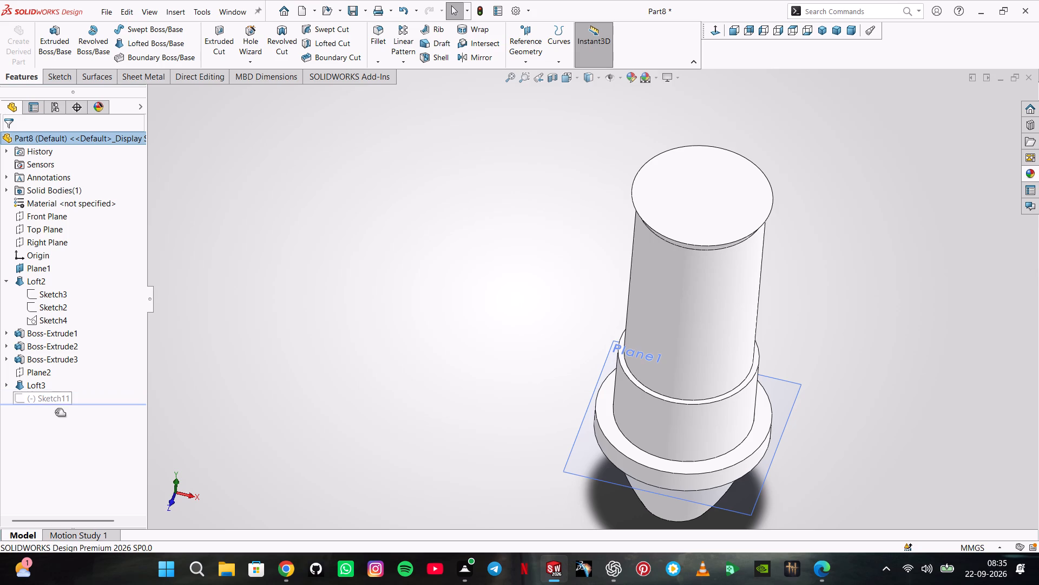
drag(55, 413, 51, 431)
right_click(61, 396)
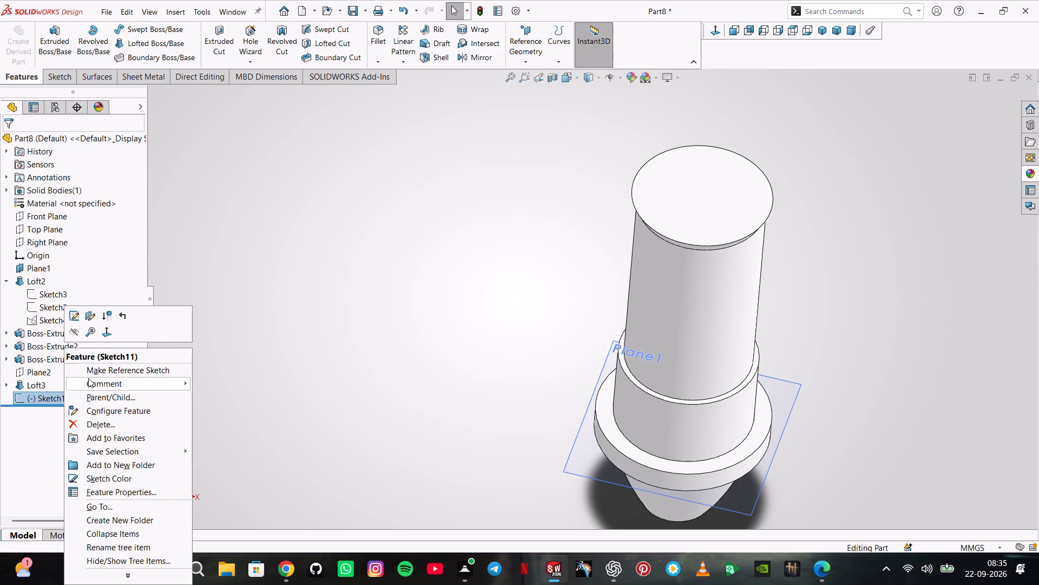
click(233, 282)
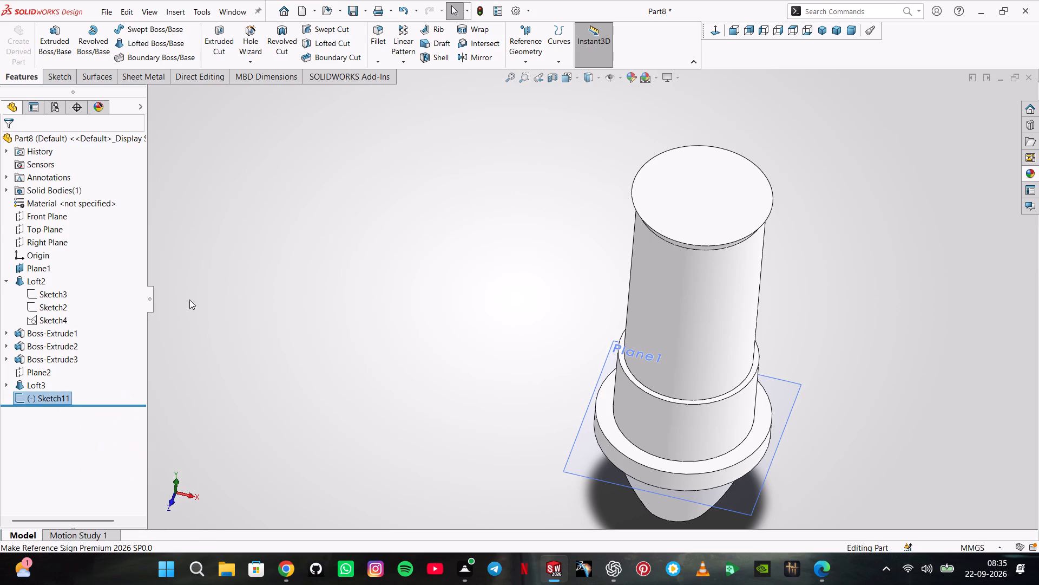
Create a sketch on the flared loft's end face containing the face's circular outline as a converted entity.
click(688, 180)
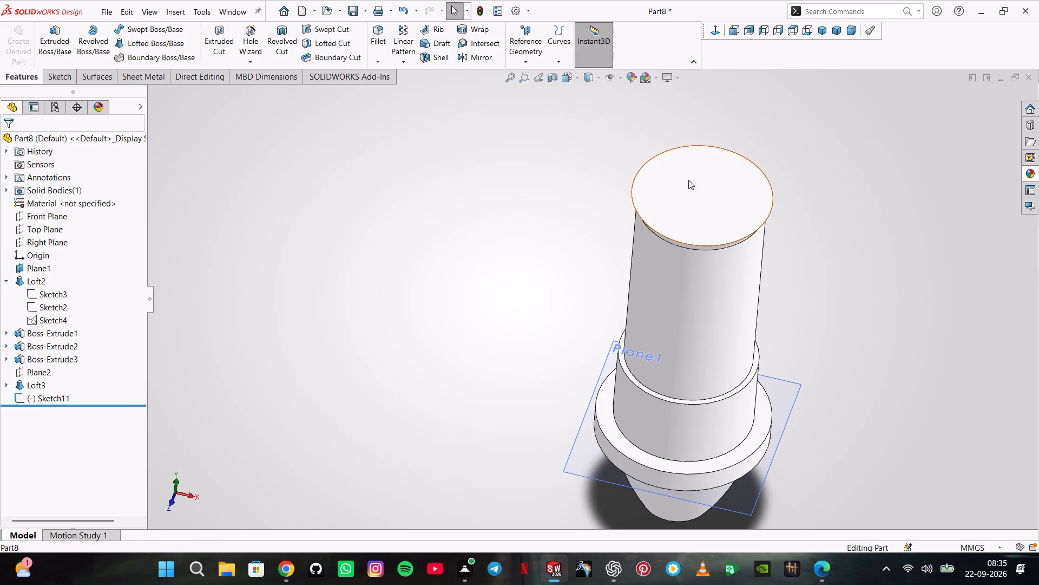
click(741, 146)
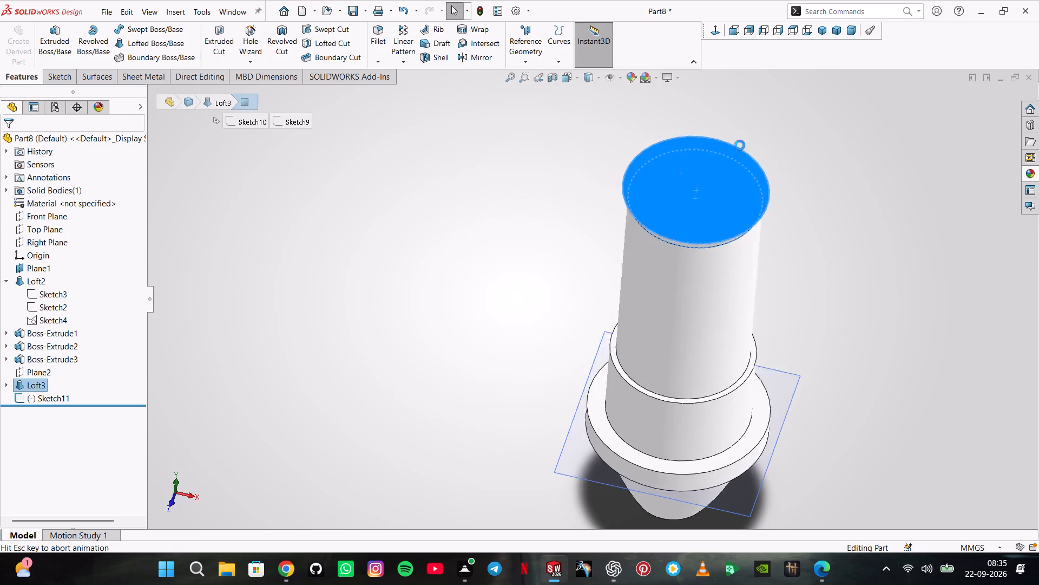
click(206, 38)
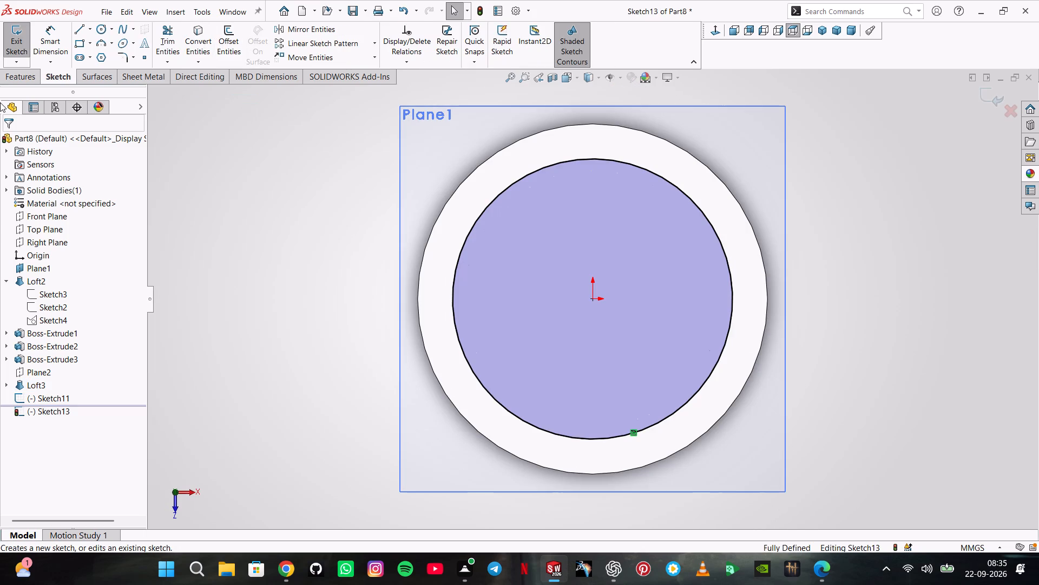
click(23, 50)
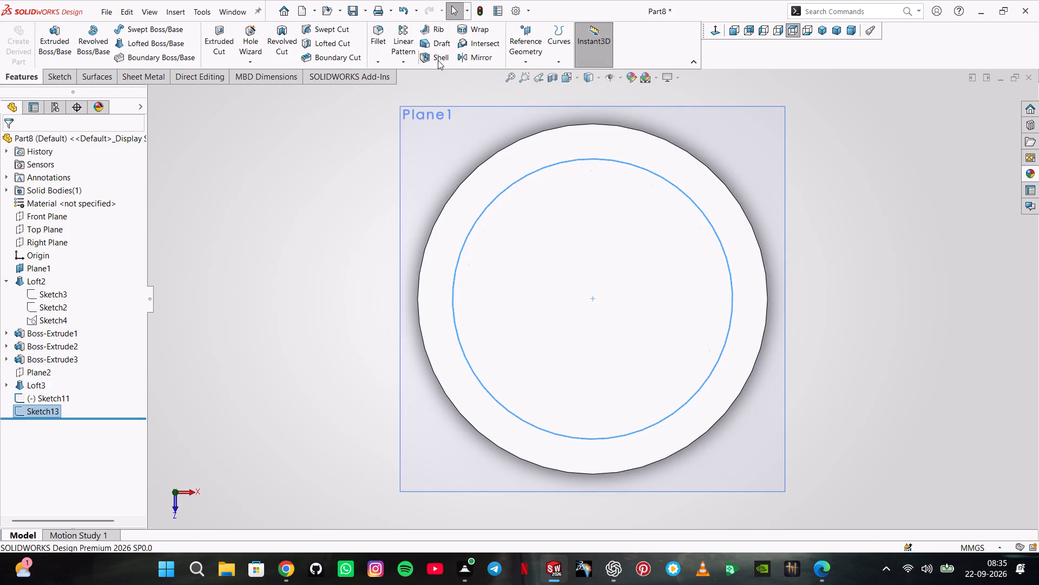
Create a reference plane offset 9.95 mm outward from the flared loft's end face.
click(536, 64)
click(537, 71)
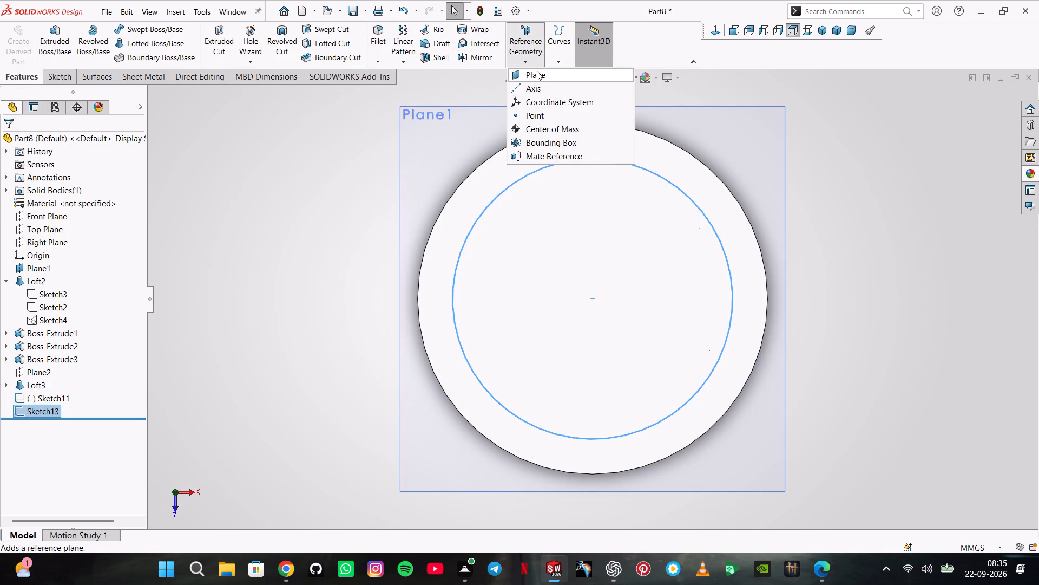
click(543, 250)
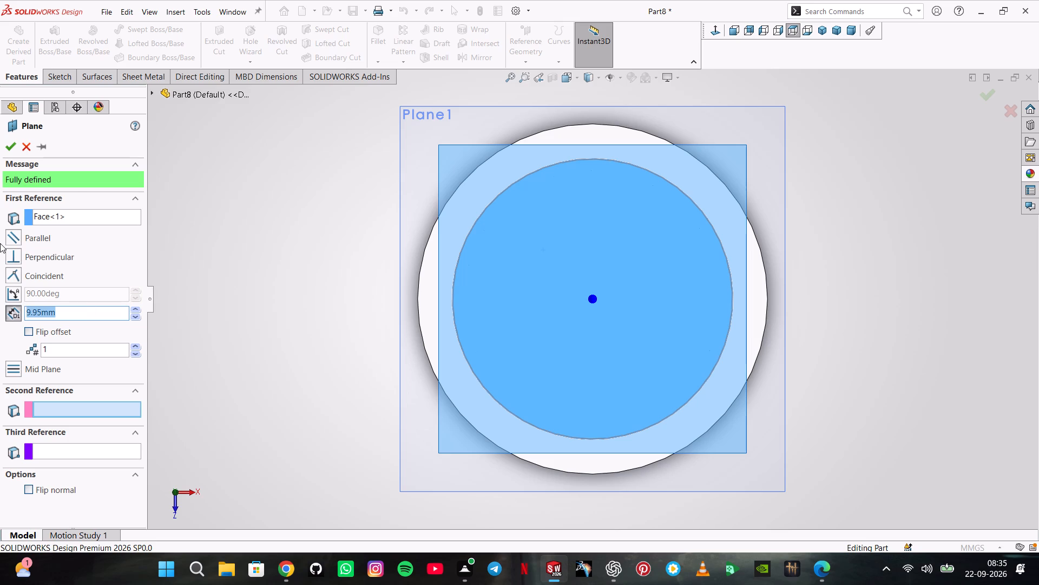
key(Return)
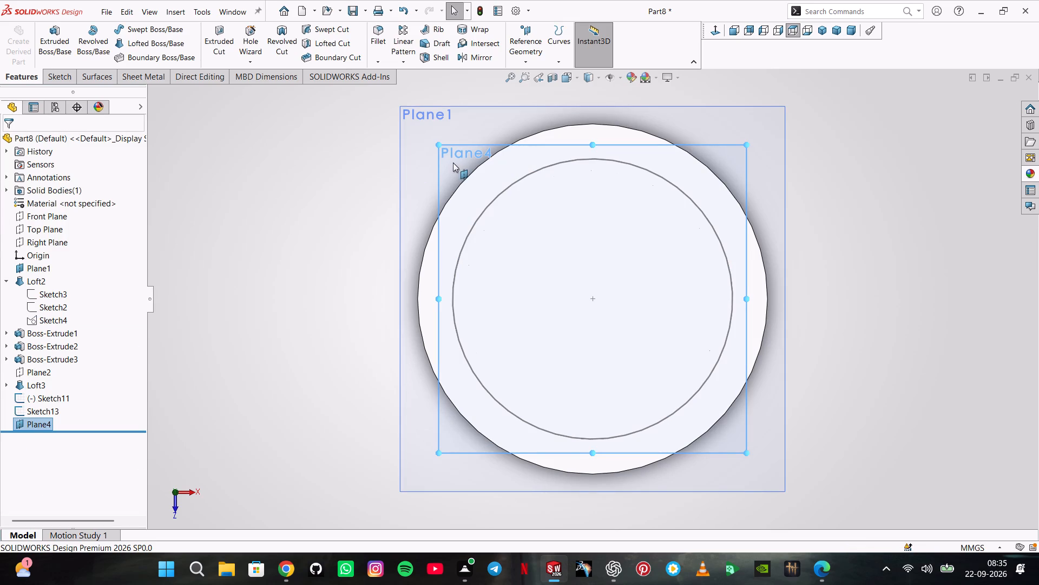
Sketch a circle of 3 mm radius centred on the origin on the new offset plane Plane4.
middle_drag(305, 216, 315, 152)
scroll(313, 160, up, 2)
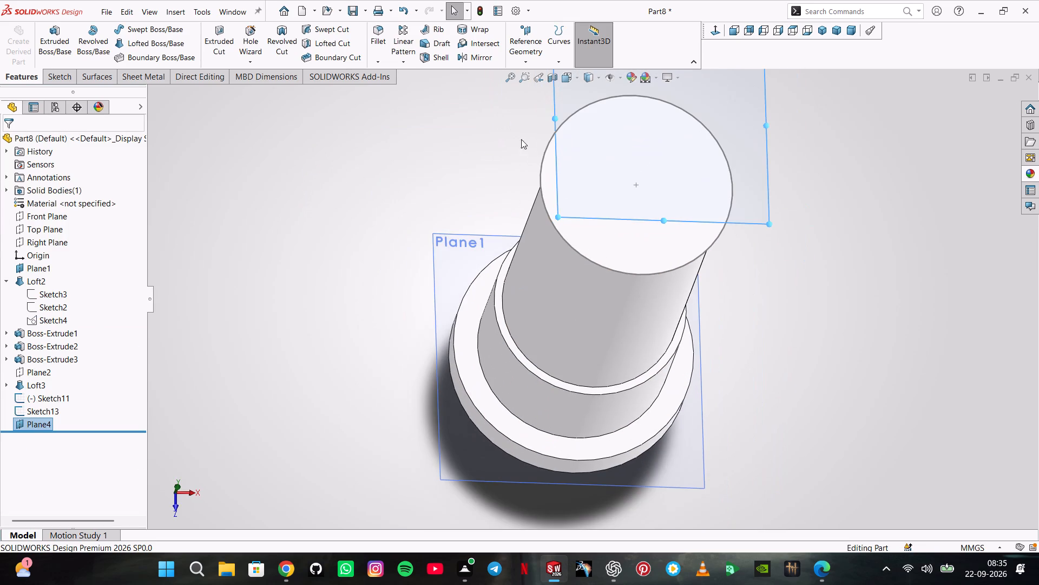
click(572, 97)
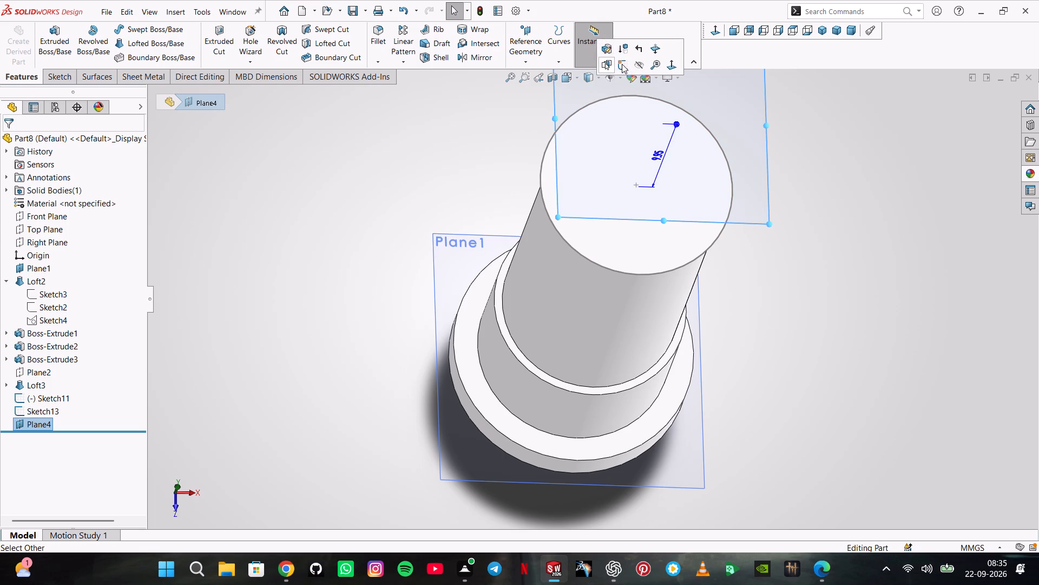
click(622, 64)
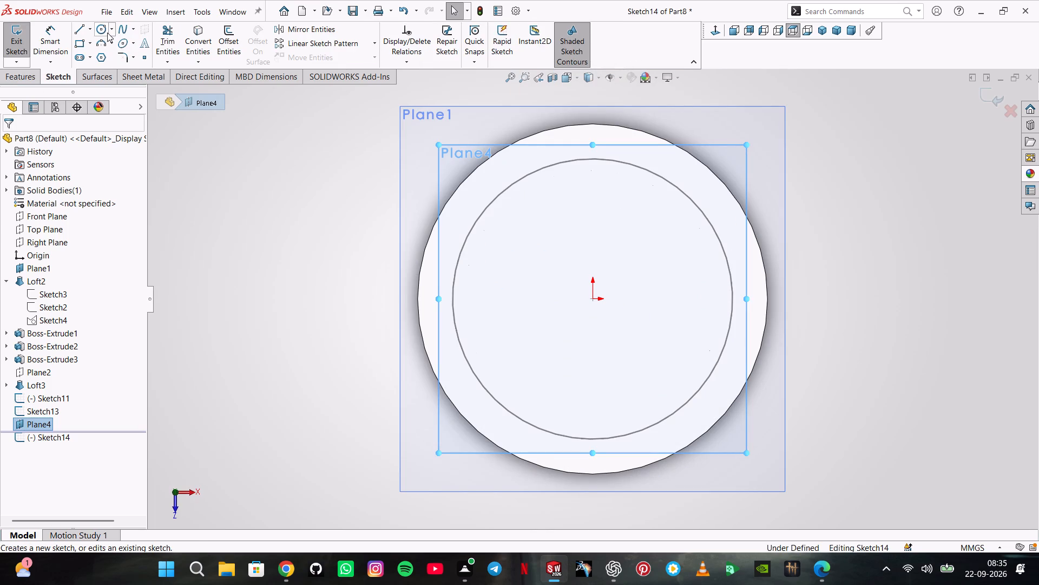
click(107, 32)
click(593, 297)
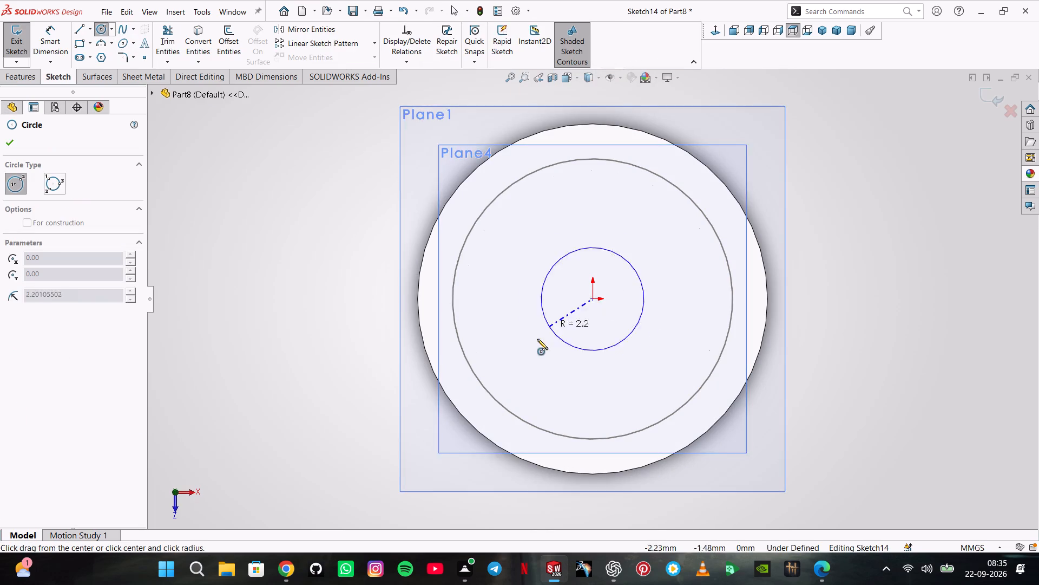
click(537, 344)
key(6)
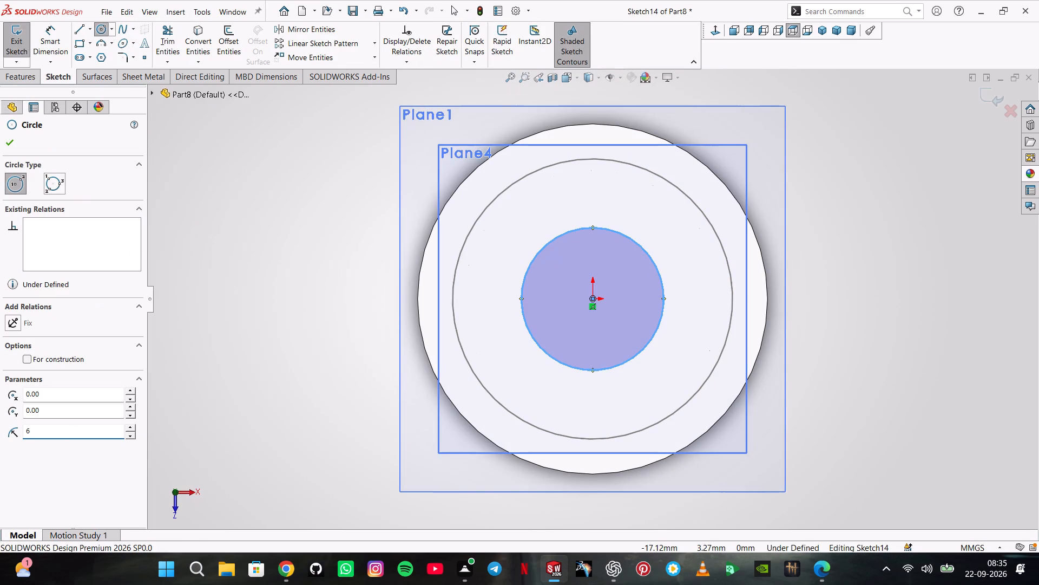
key(BackSpace)
key(3)
key(Return)
key(Return)
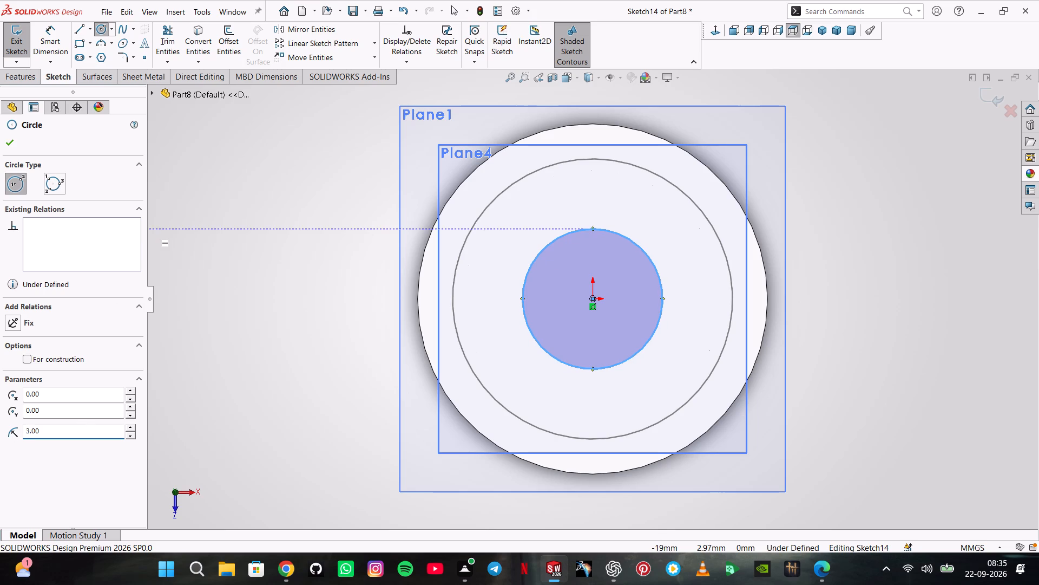
click(12, 148)
Dimension the circle's diameter as 6 mm and finish the sketch.
click(40, 44)
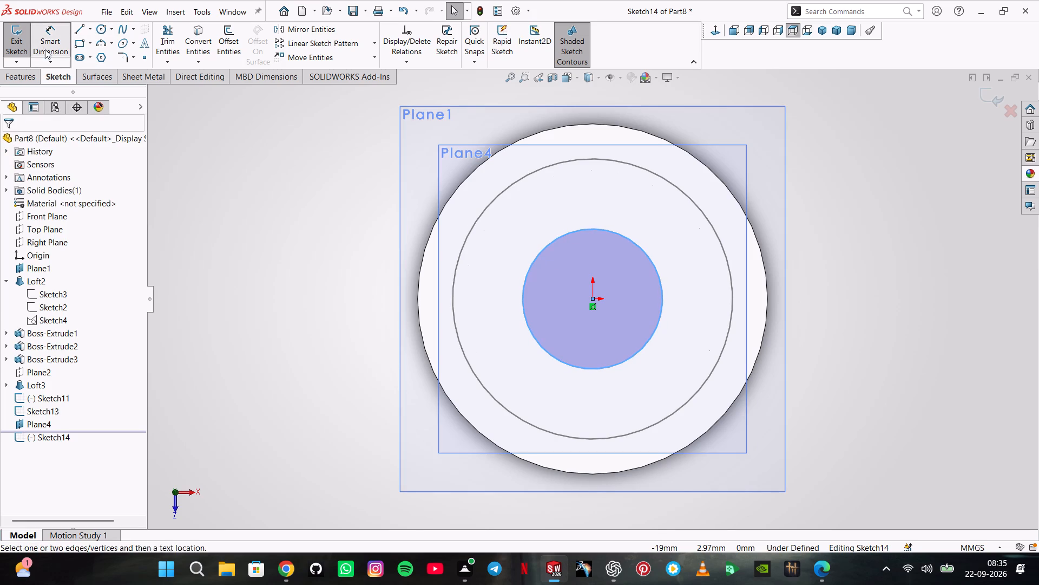
click(528, 271)
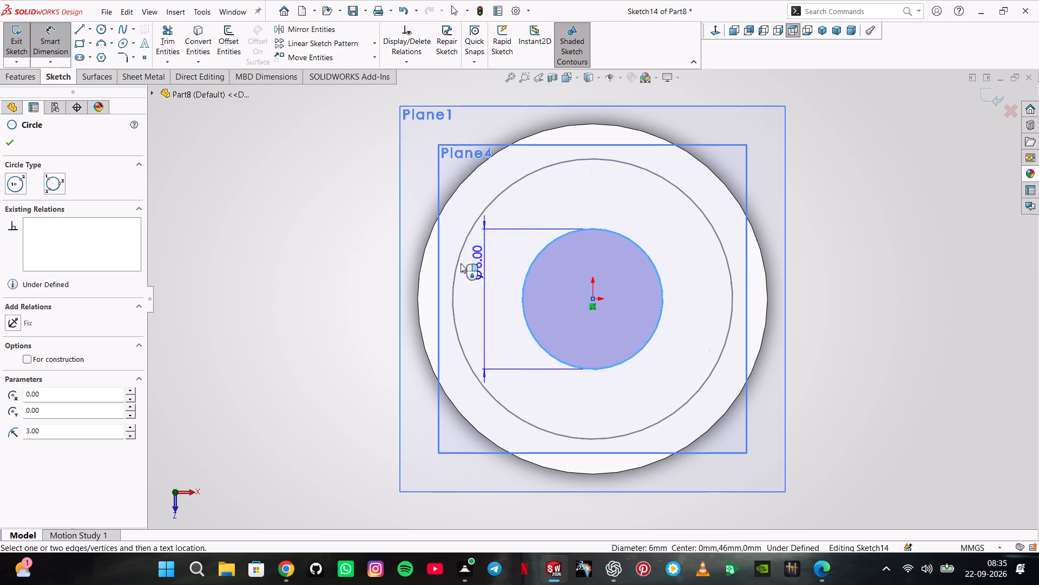
click(339, 262)
click(351, 190)
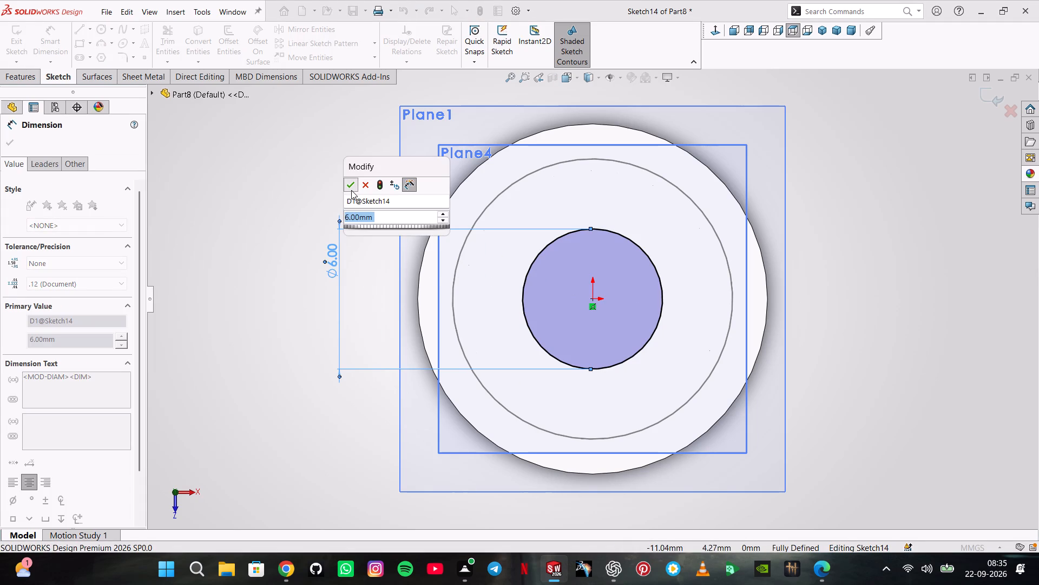
click(18, 41)
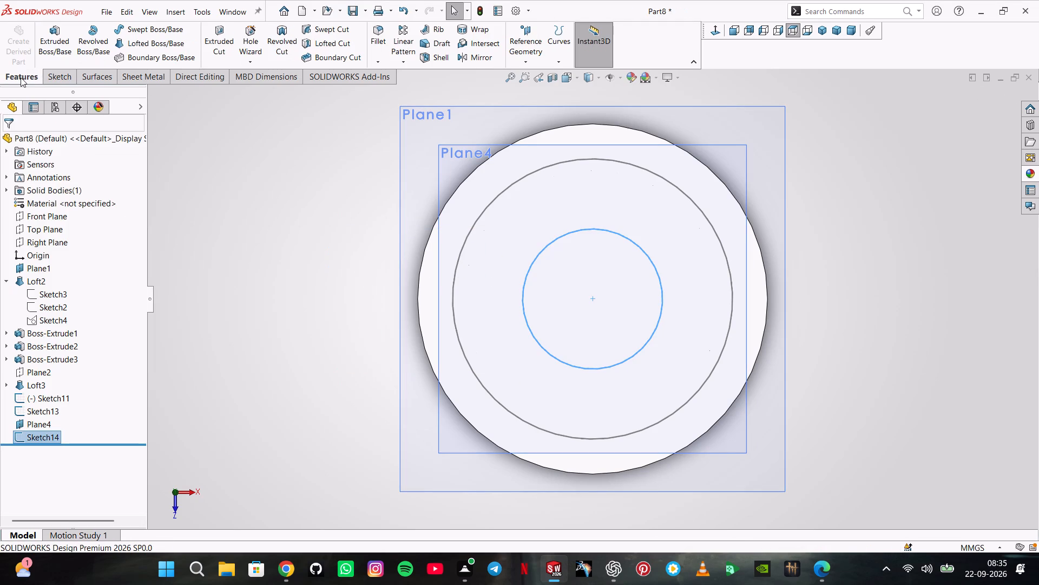
Open a new sketch on the Front Plane for a profile between the flared end face and Plane4.
scroll(353, 276, up, 1)
middle_drag(357, 276, 352, 206)
scroll(353, 199, up, 3)
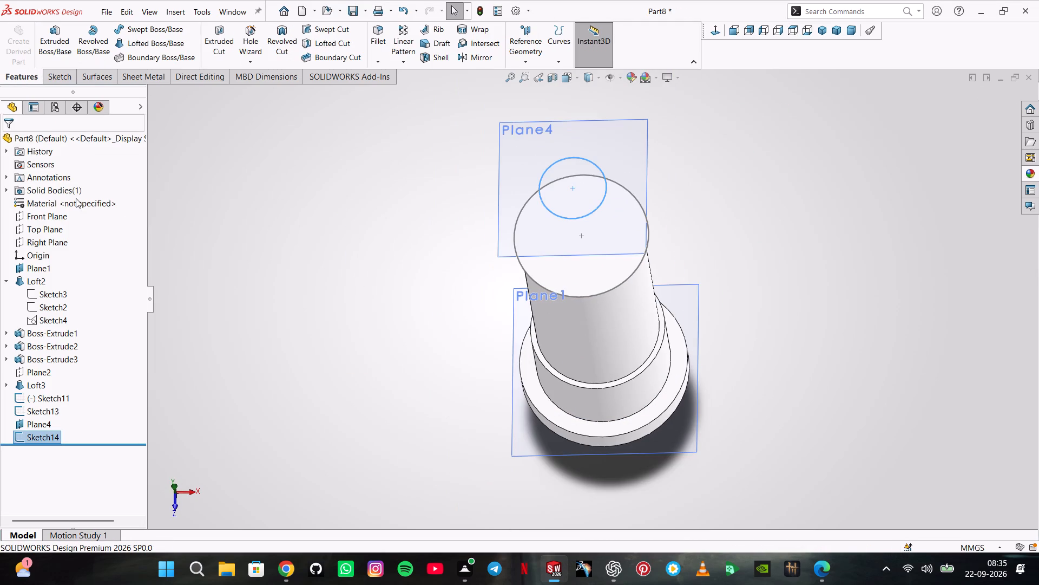
click(39, 222)
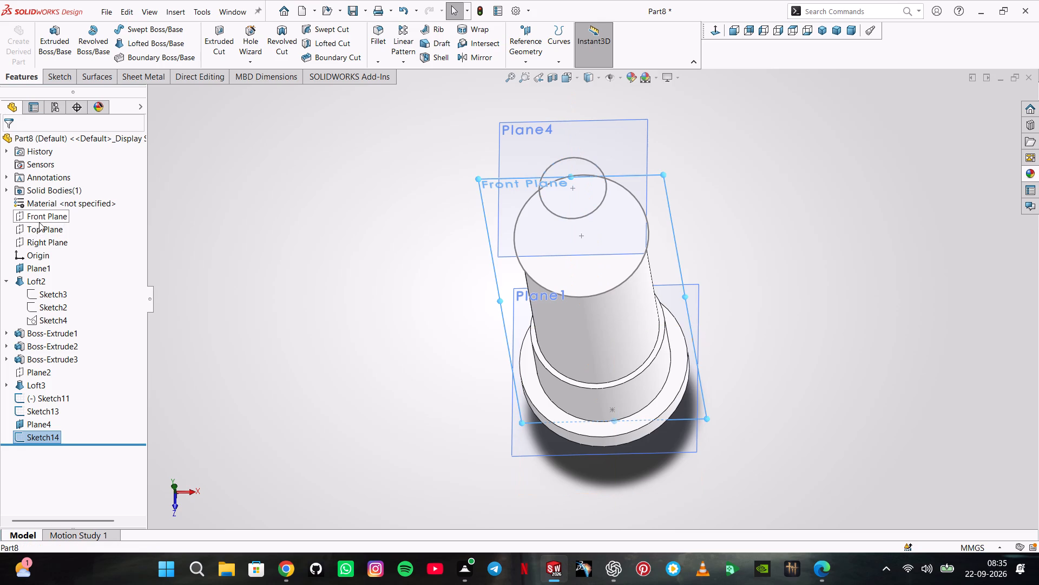
click(49, 212)
scroll(499, 168, up, 2)
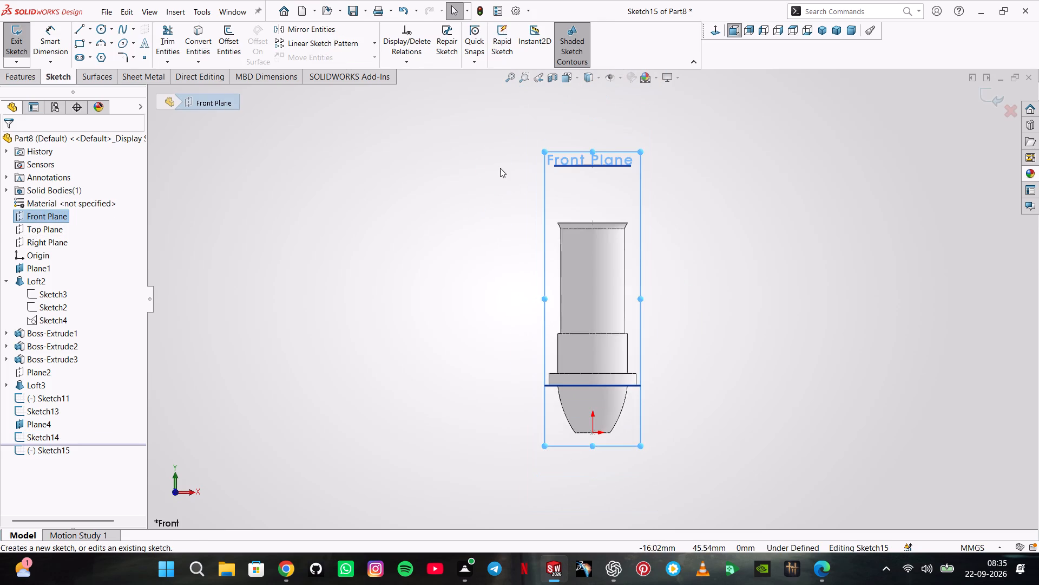
scroll(600, 161, down, 7)
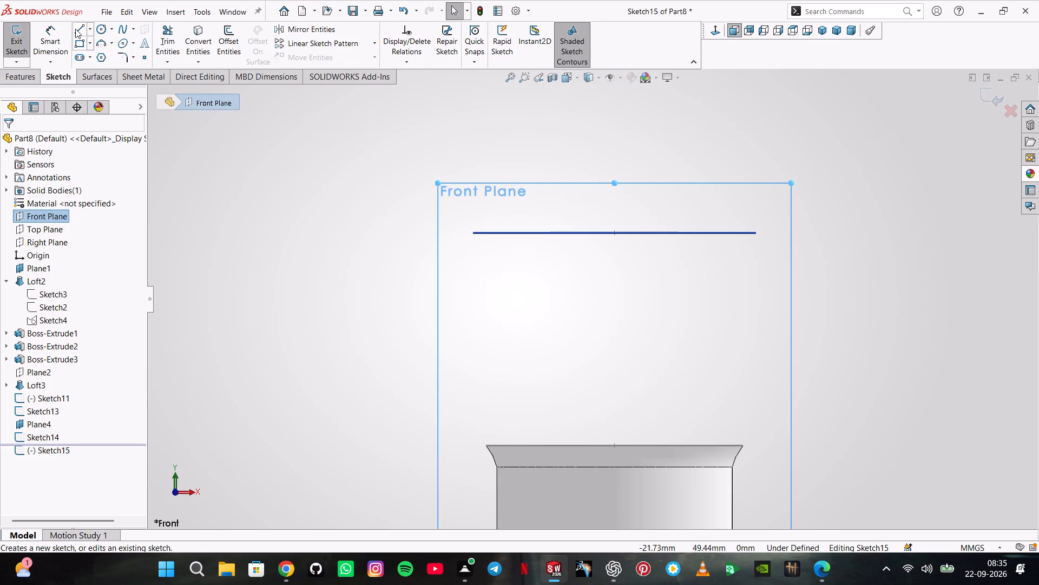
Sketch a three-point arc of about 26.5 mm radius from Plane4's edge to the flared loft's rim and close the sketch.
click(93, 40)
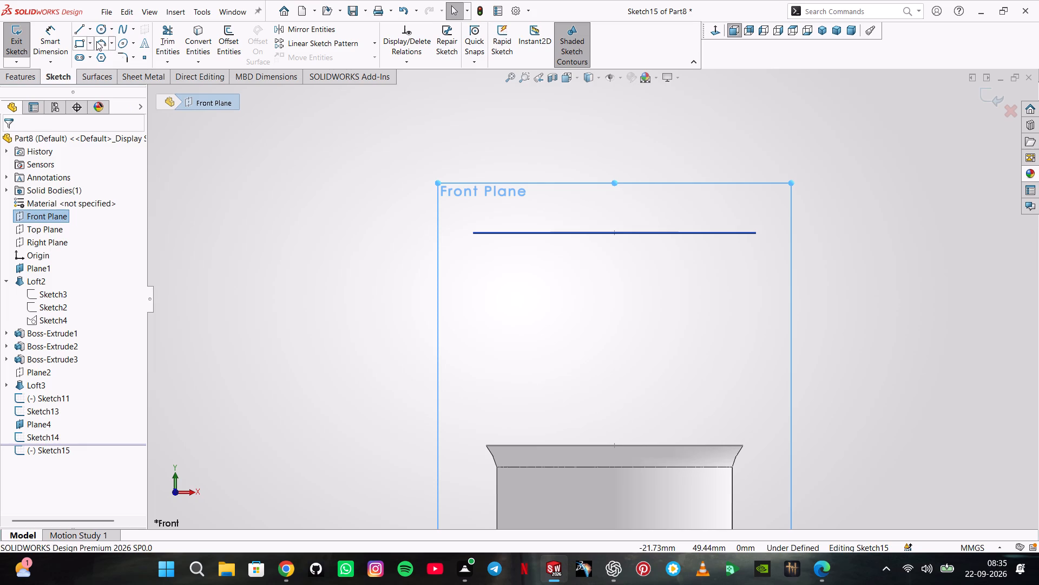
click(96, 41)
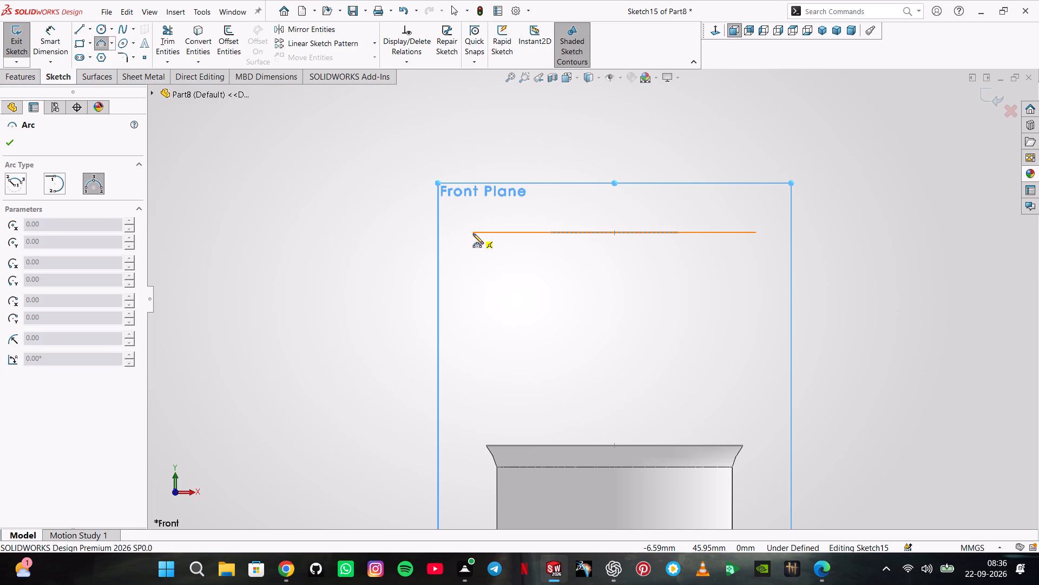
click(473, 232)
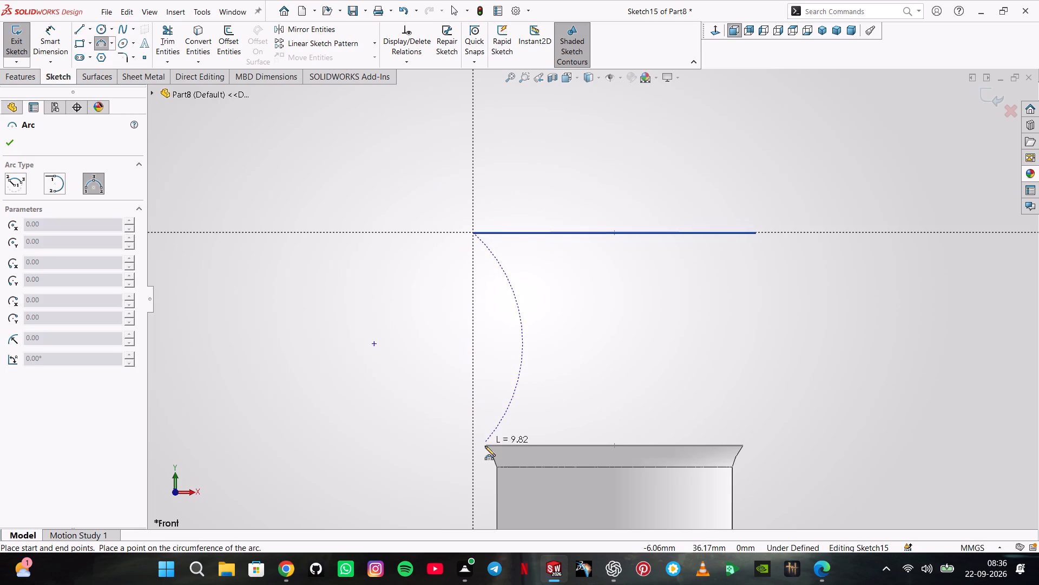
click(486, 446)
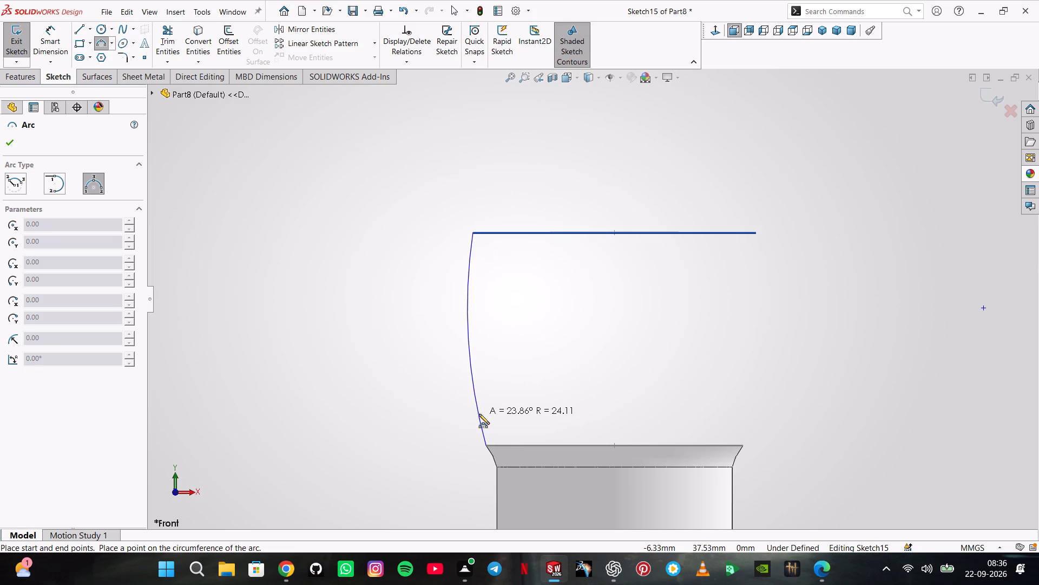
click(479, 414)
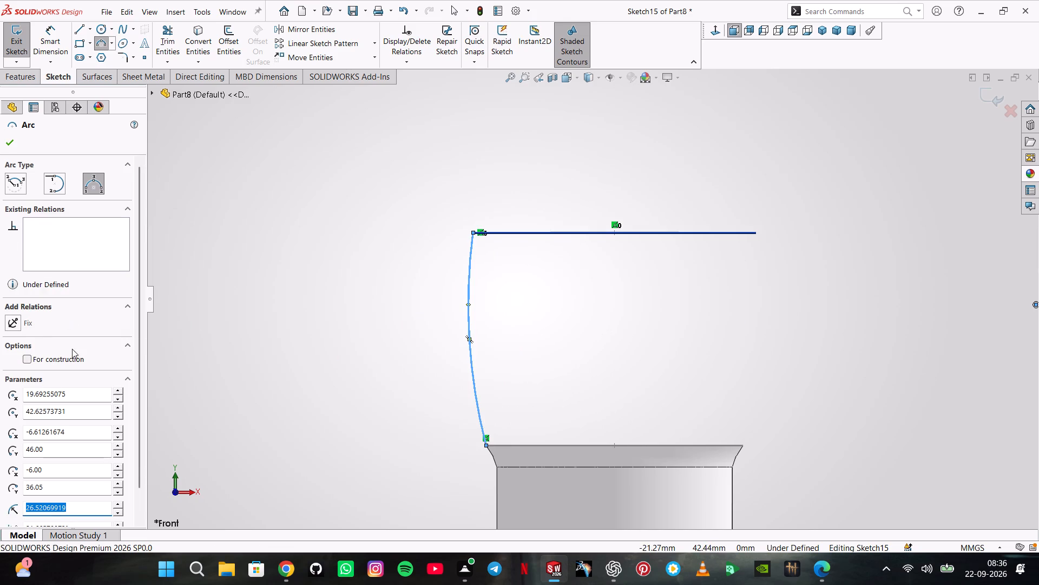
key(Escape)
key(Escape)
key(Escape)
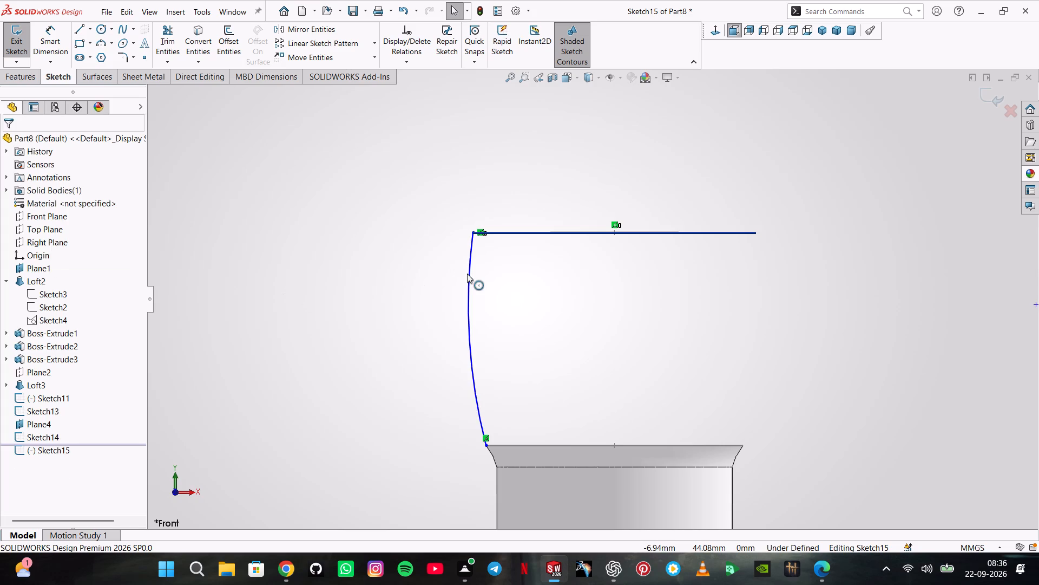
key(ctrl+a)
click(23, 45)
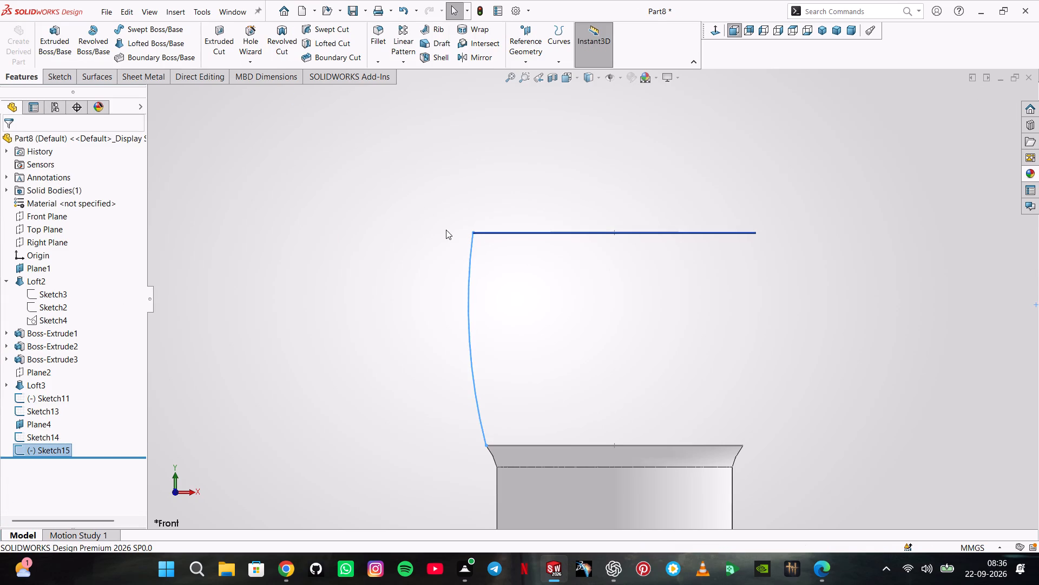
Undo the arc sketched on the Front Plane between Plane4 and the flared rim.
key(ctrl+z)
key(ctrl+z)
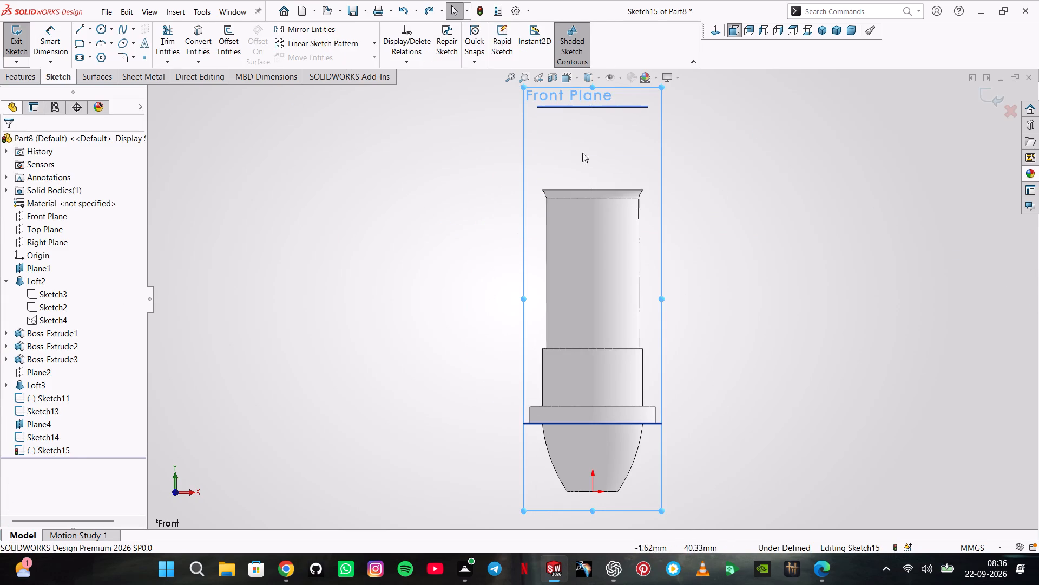
Close the empty Front Plane sketch and examine the 6 mm circle sketch on Plane4 against the flared end of the pin.
click(16, 46)
click(44, 434)
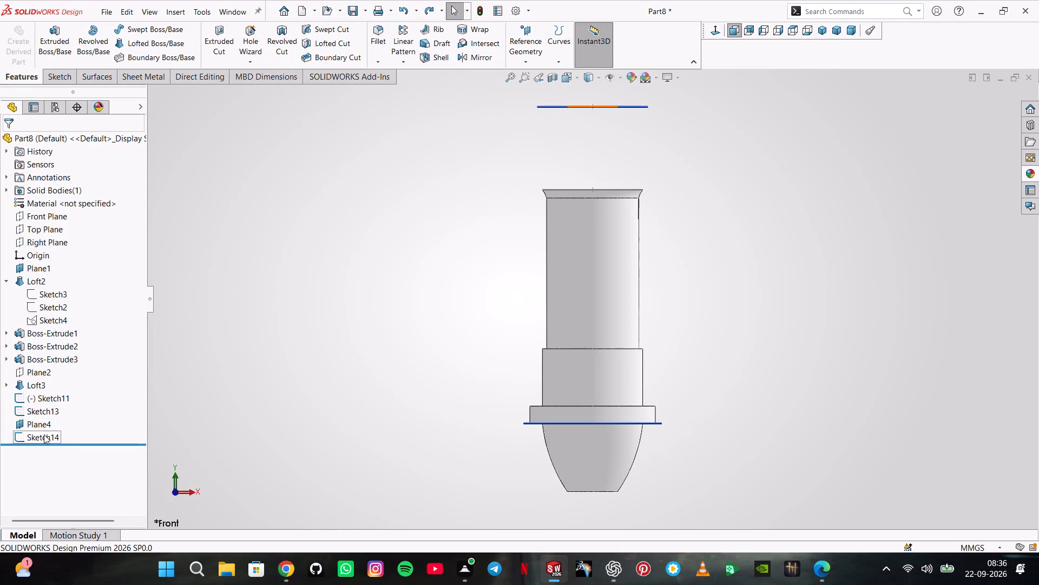
click(57, 403)
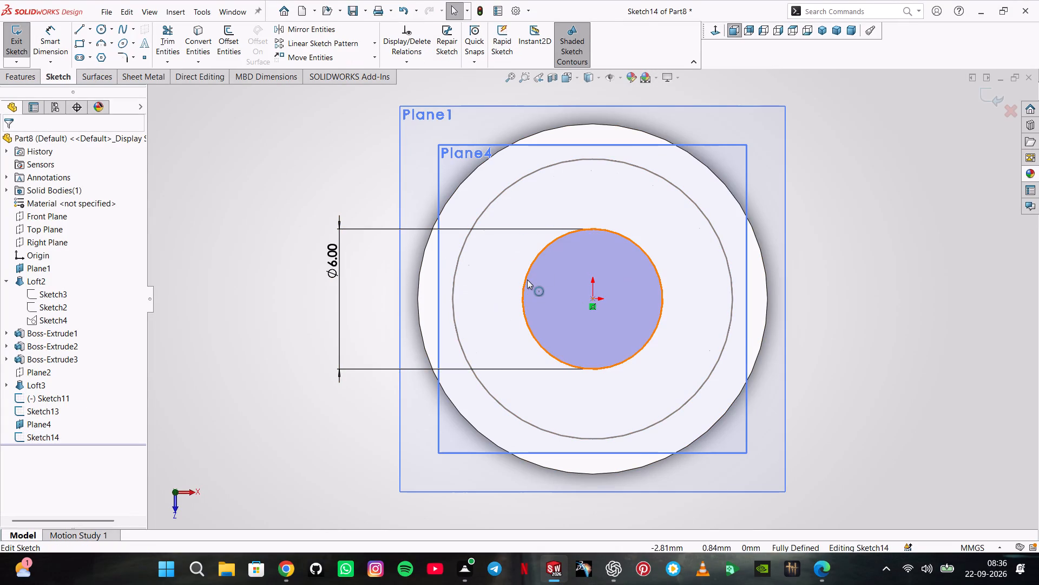
middle_drag(584, 307, 583, 290)
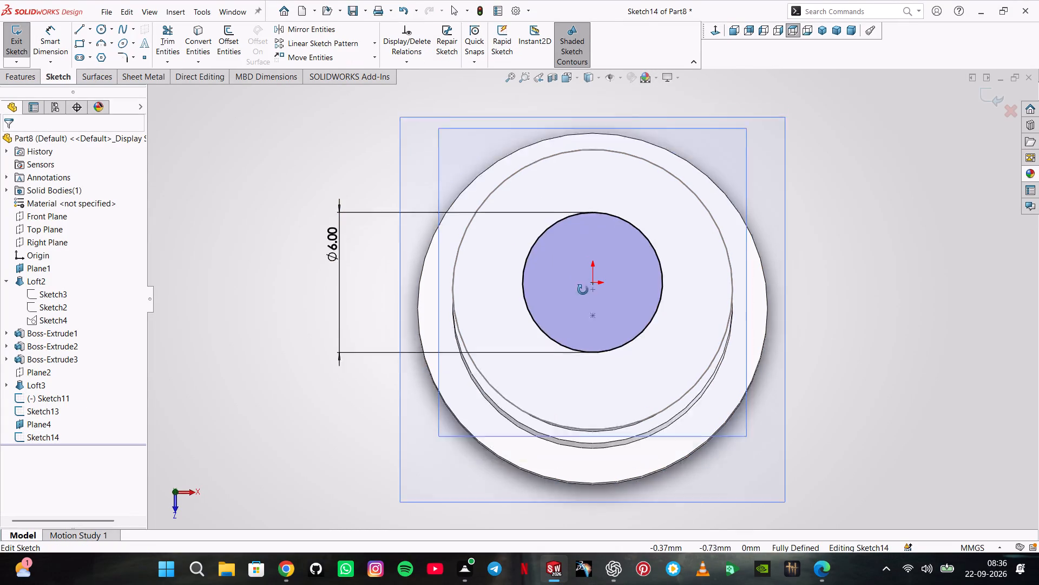
middle_drag(583, 290, 587, 220)
scroll(587, 220, up, 3)
middle_drag(620, 247, 626, 194)
scroll(621, 245, up, 1)
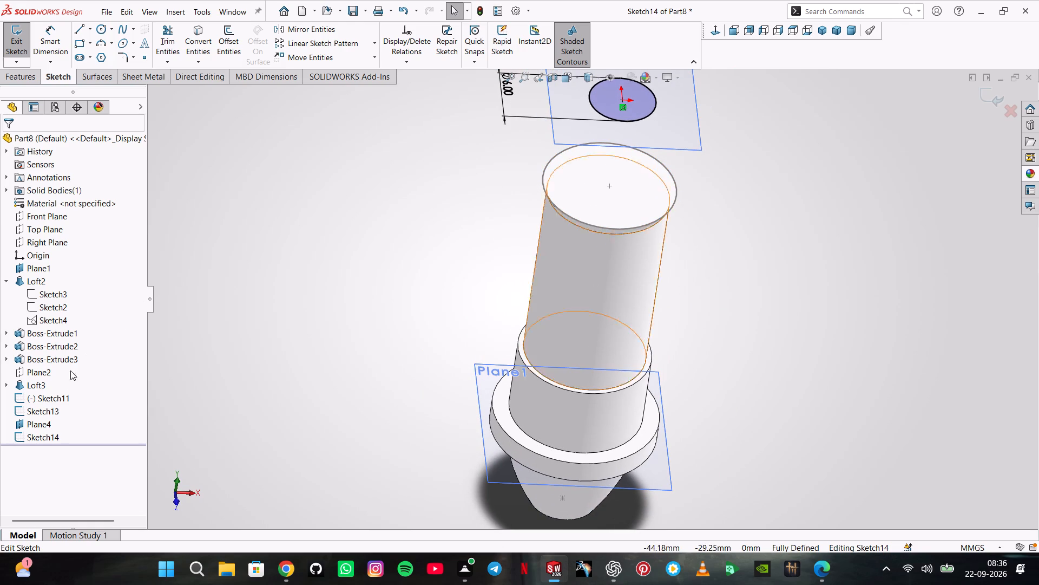
click(49, 412)
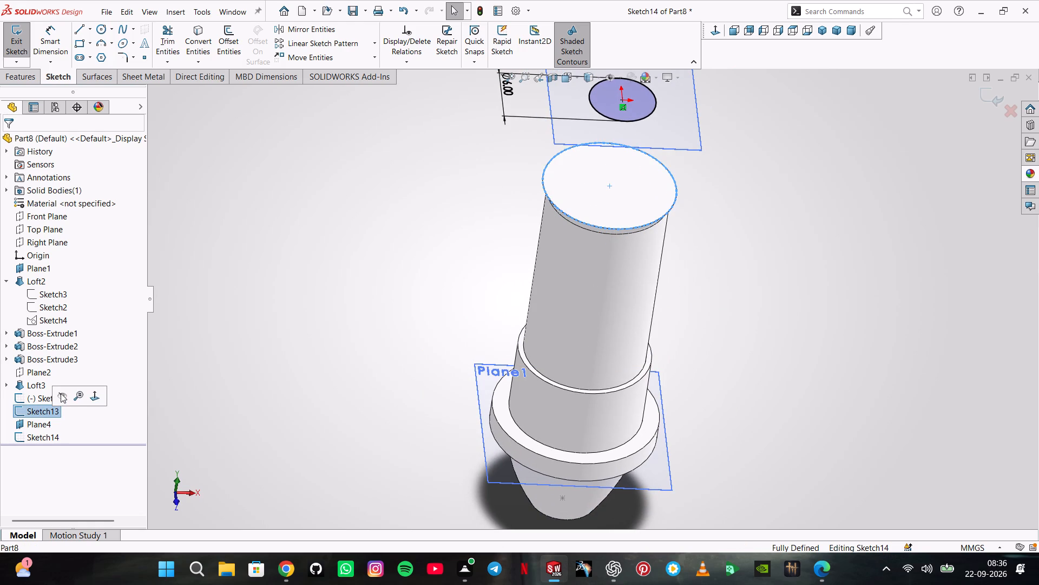
click(15, 48)
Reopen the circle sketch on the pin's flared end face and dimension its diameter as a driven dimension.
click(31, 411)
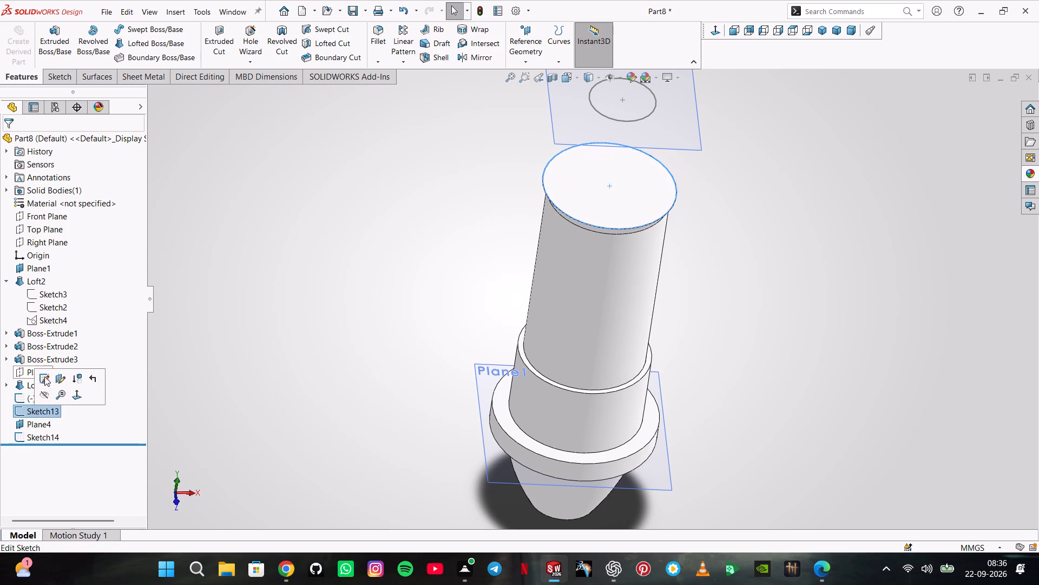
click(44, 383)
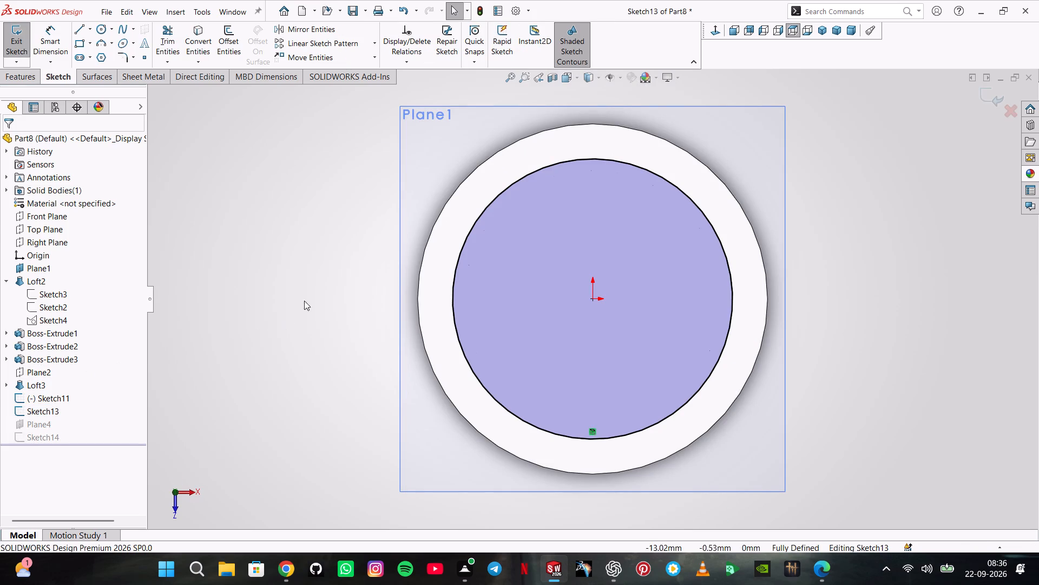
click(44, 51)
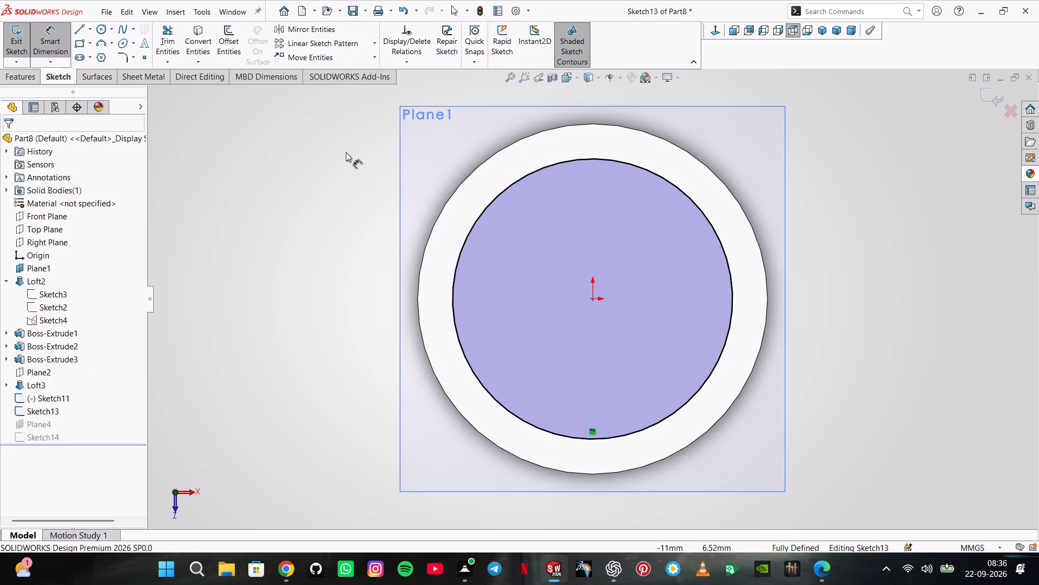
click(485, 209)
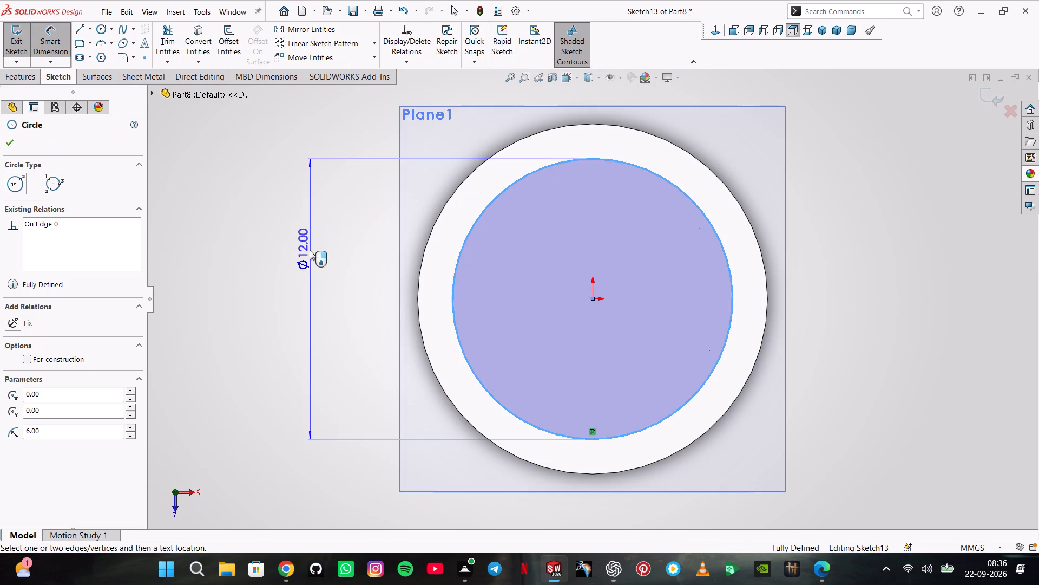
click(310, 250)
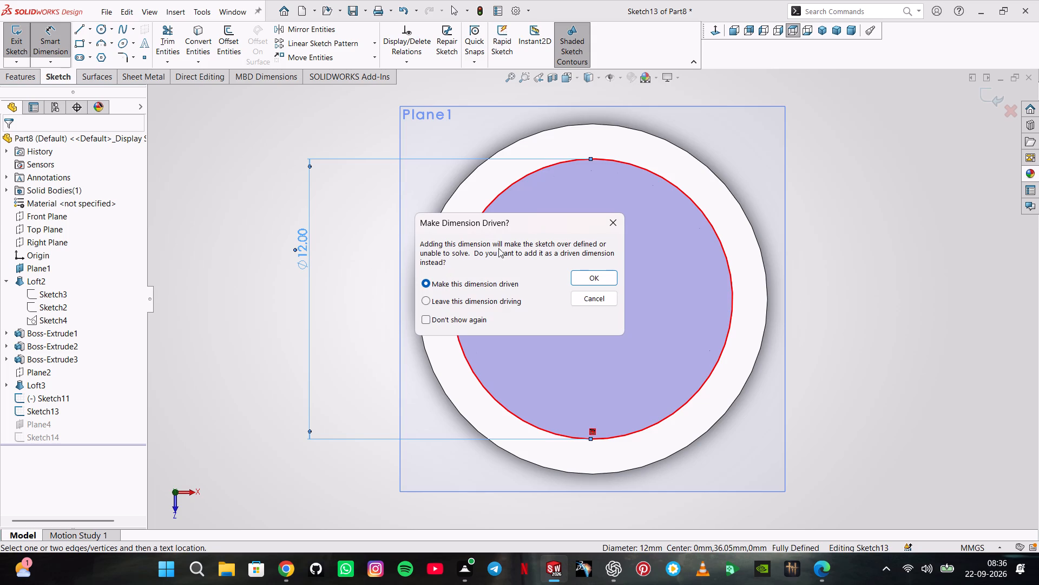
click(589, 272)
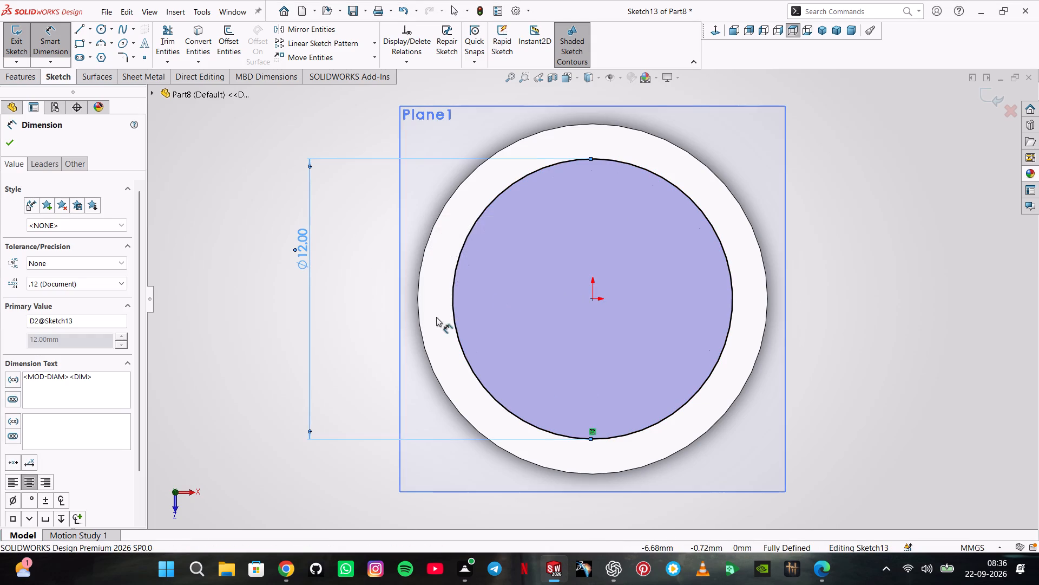
Examine the flared end and stepped body of the pin from several angles, and exit the sketch.
middle_drag(436, 317, 423, 219)
scroll(423, 219, up, 2)
scroll(474, 245, up, 1)
middle_drag(474, 245, 501, 167)
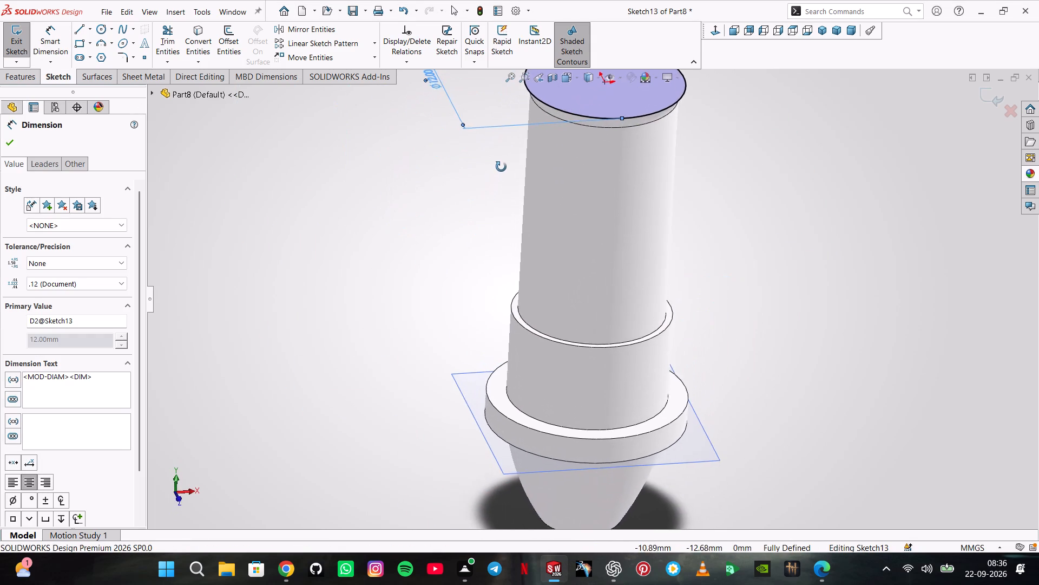
middle_drag(501, 167, 494, 224)
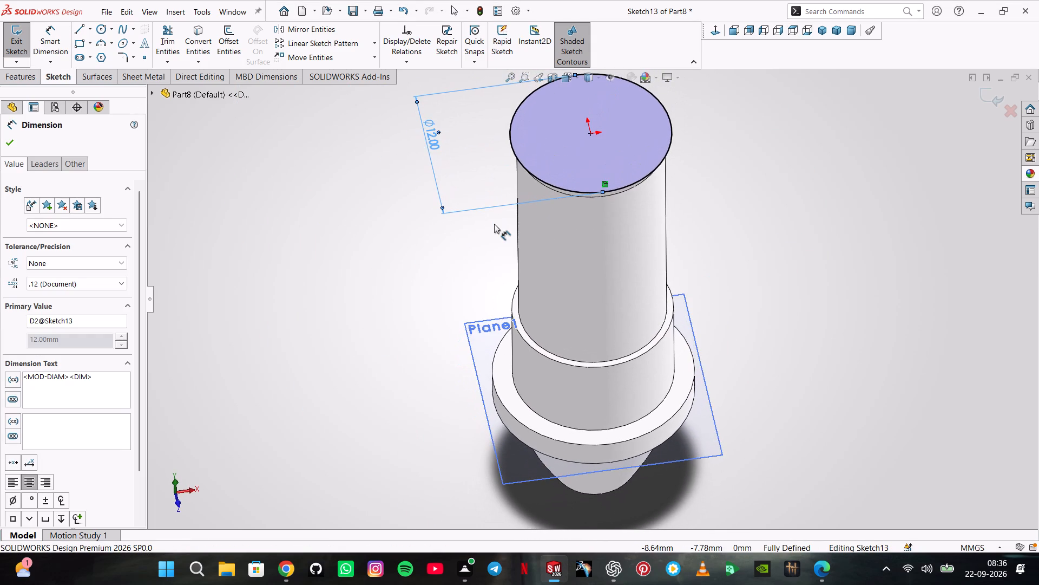
scroll(494, 224, down, 1)
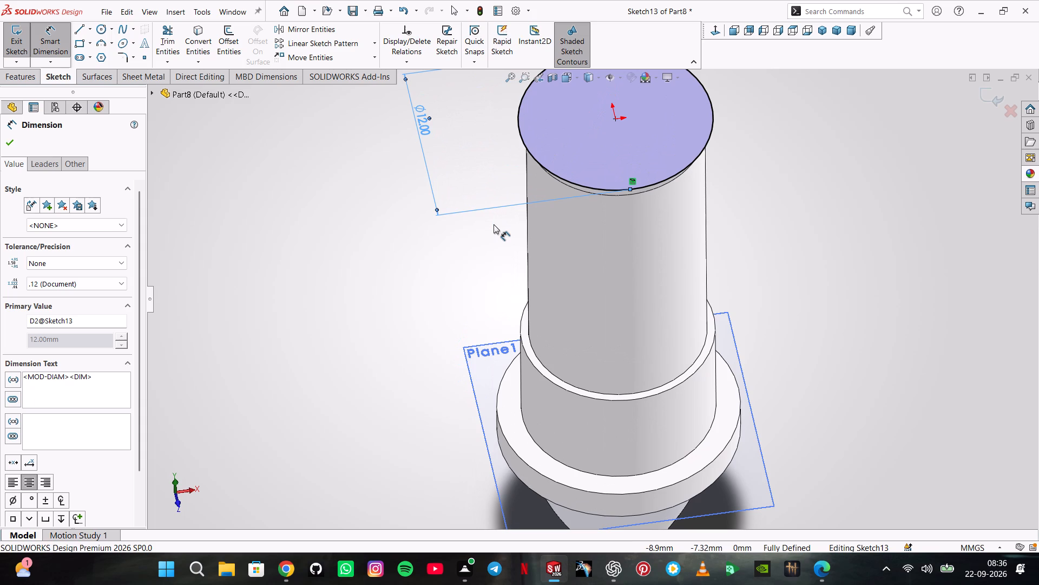
scroll(494, 224, up, 2)
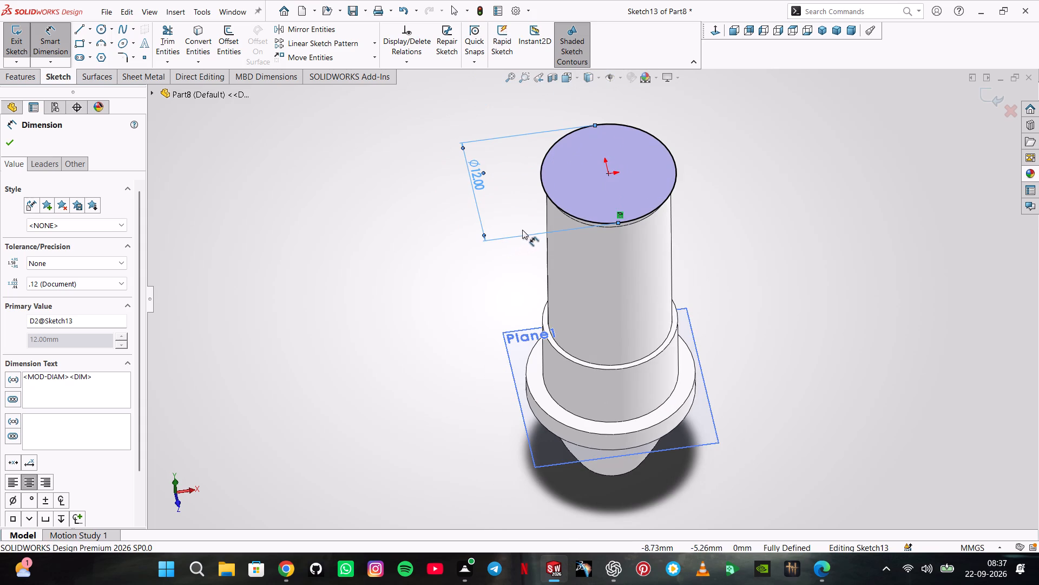
click(15, 139)
middle_drag(558, 262, 563, 142)
scroll(564, 157, up, 1)
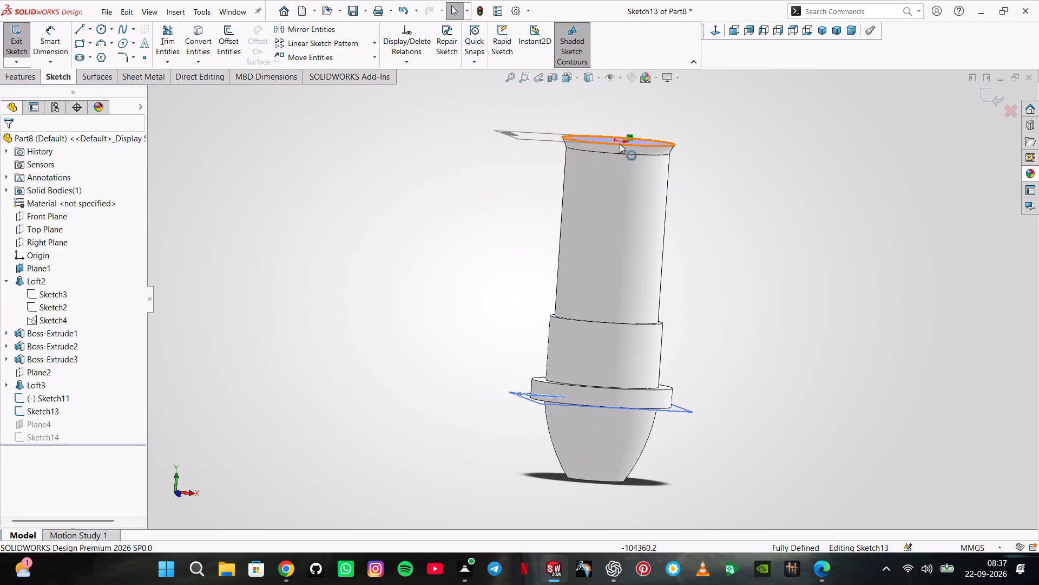
click(17, 44)
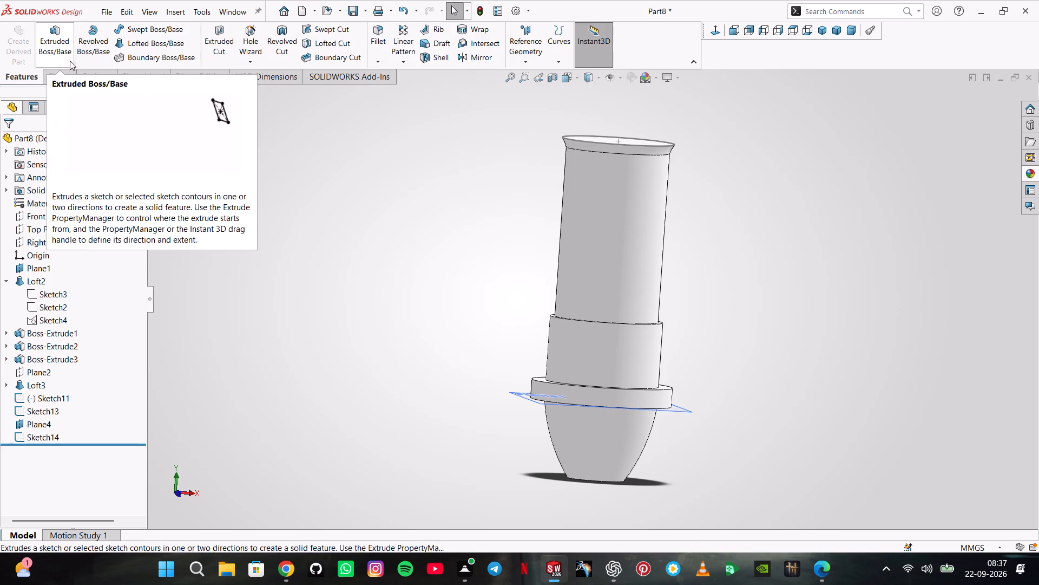
Create a new part document.
click(100, 12)
click(115, 32)
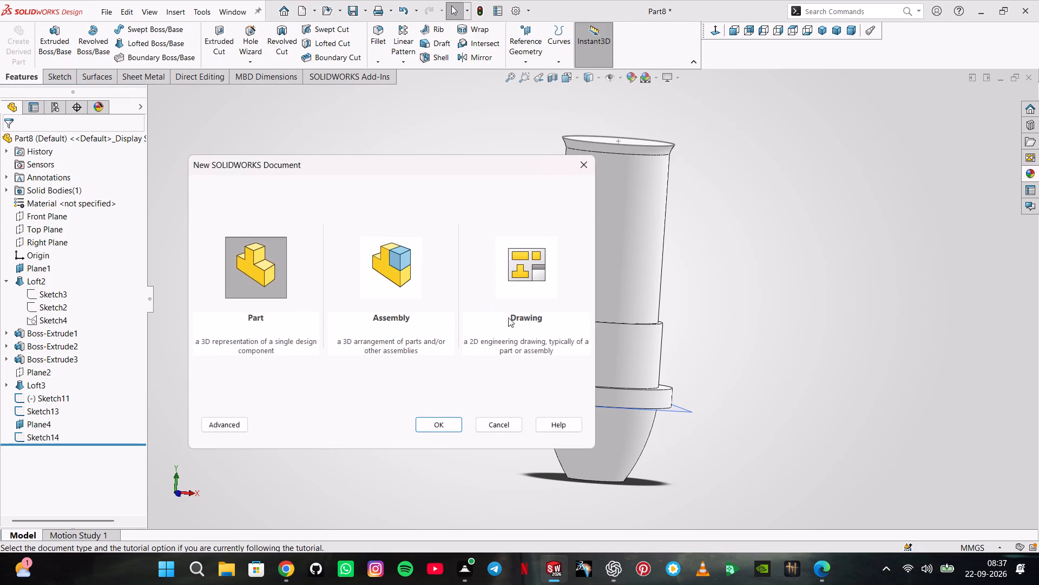
click(431, 418)
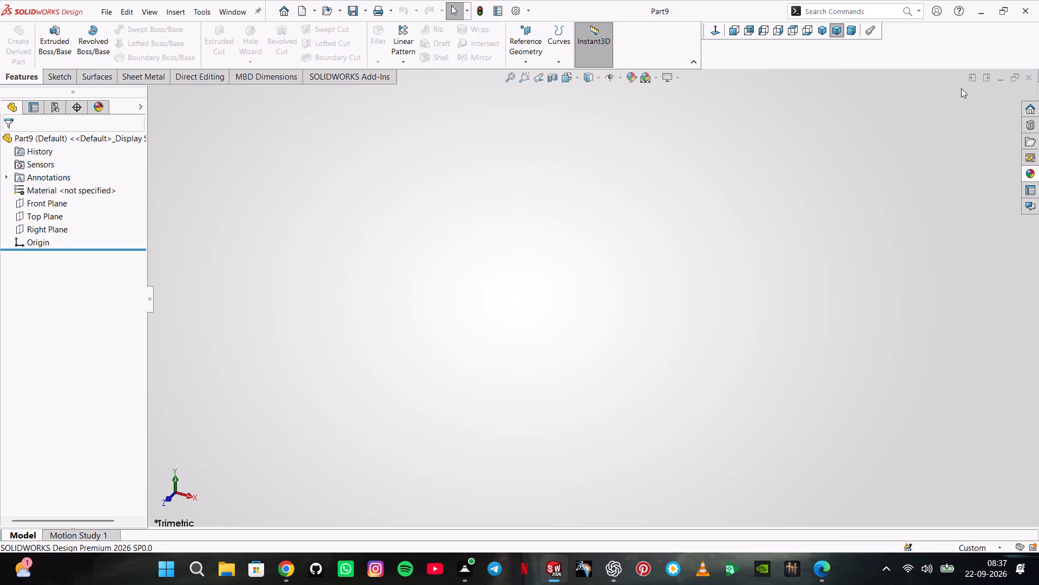
Close the stepped pin document Part8 without saving its changes.
click(1005, 80)
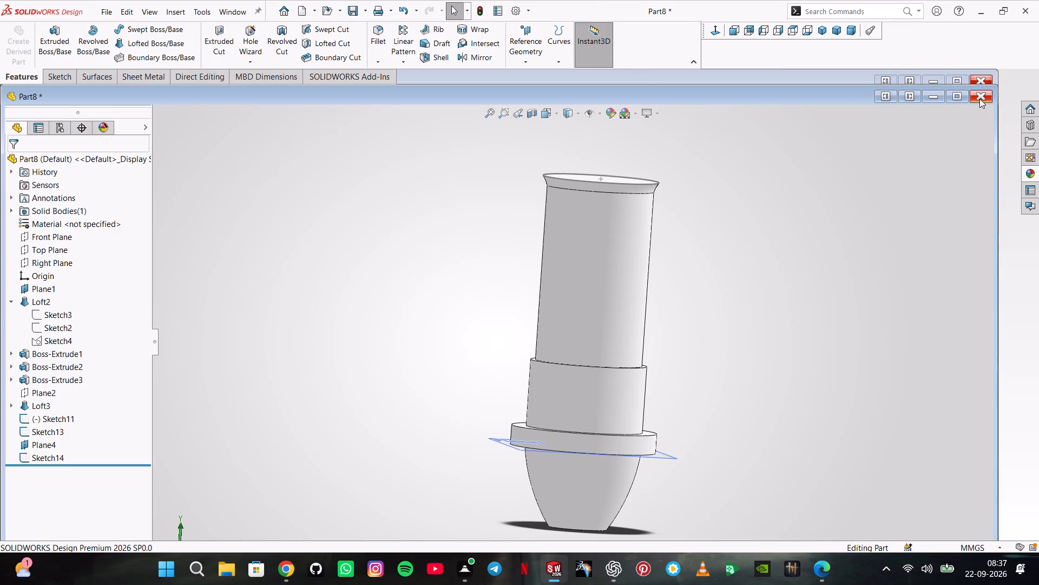
click(980, 96)
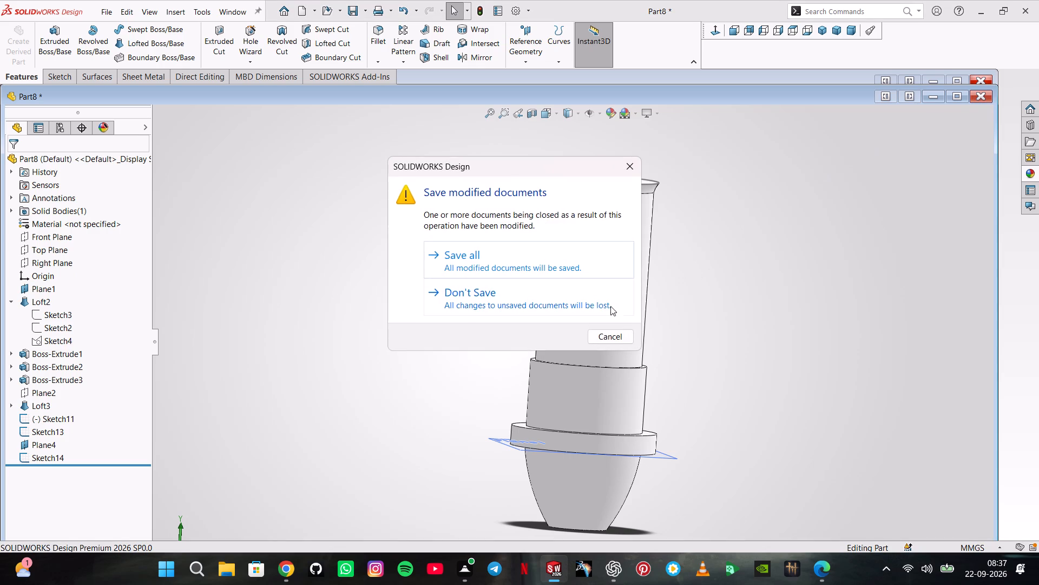
click(591, 301)
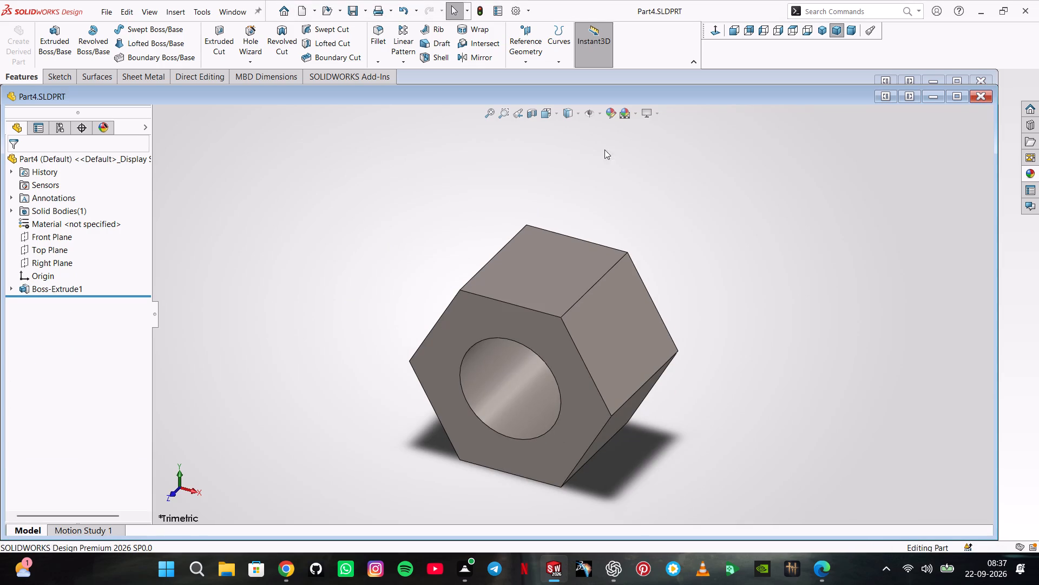
Minimise the open part windows and bring up Part1 at full size.
click(936, 92)
click(937, 84)
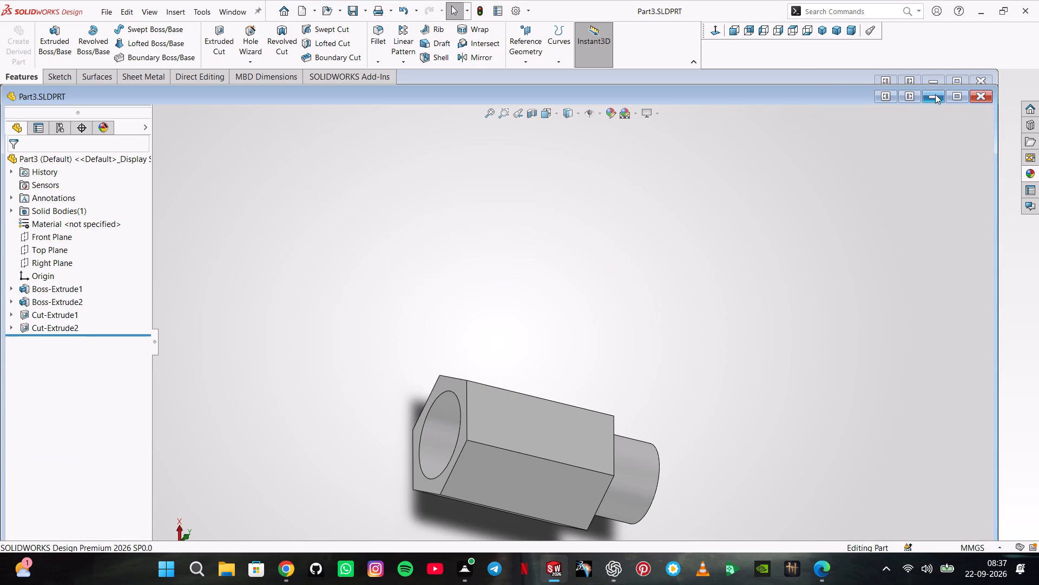
click(935, 94)
click(937, 84)
click(936, 94)
click(936, 88)
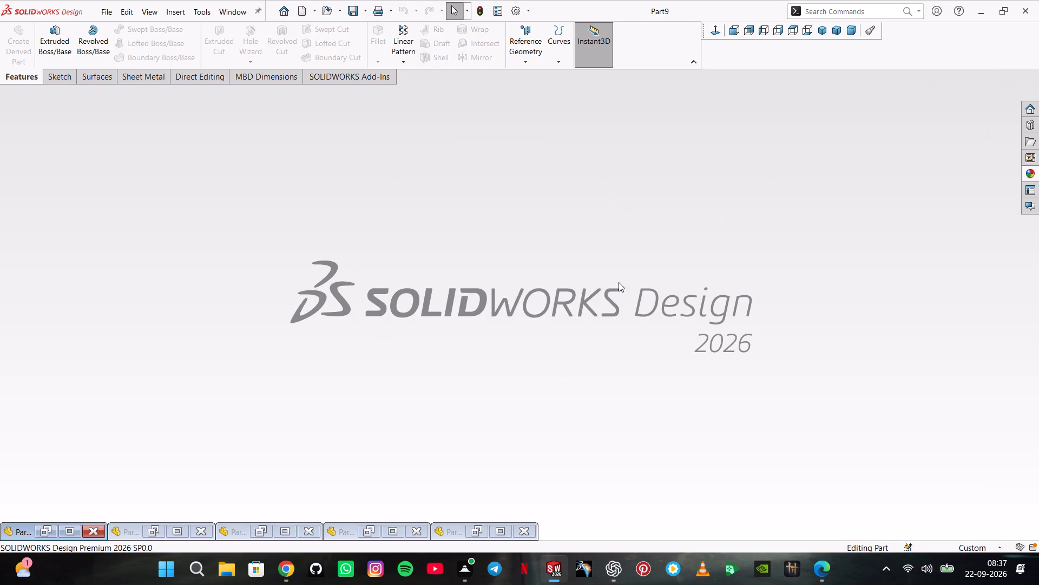
click(494, 531)
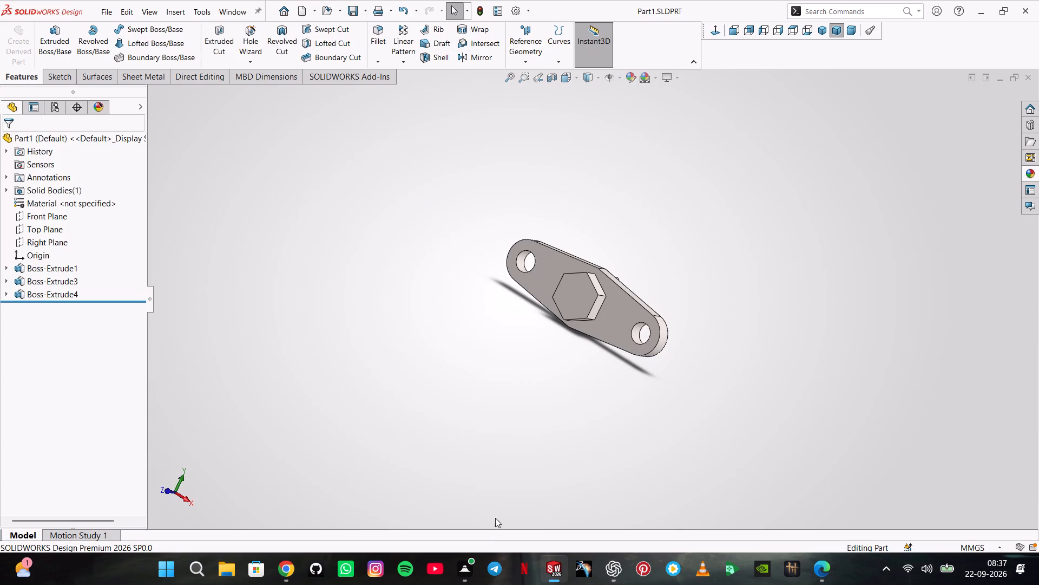
Sketch a circle of about 8 mm radius at the centre of the hexagonal boss's outer face.
click(586, 302)
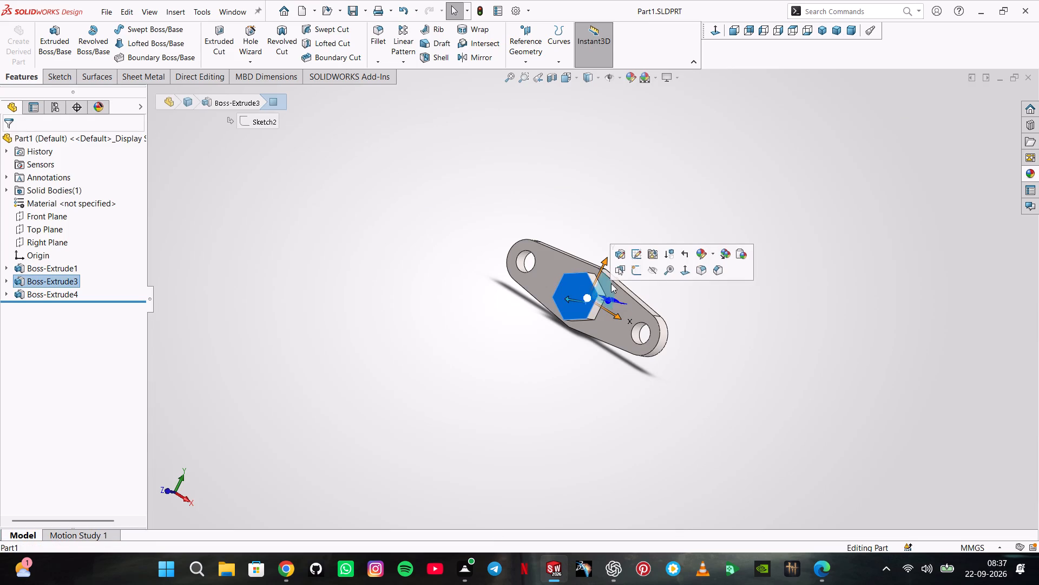
click(638, 269)
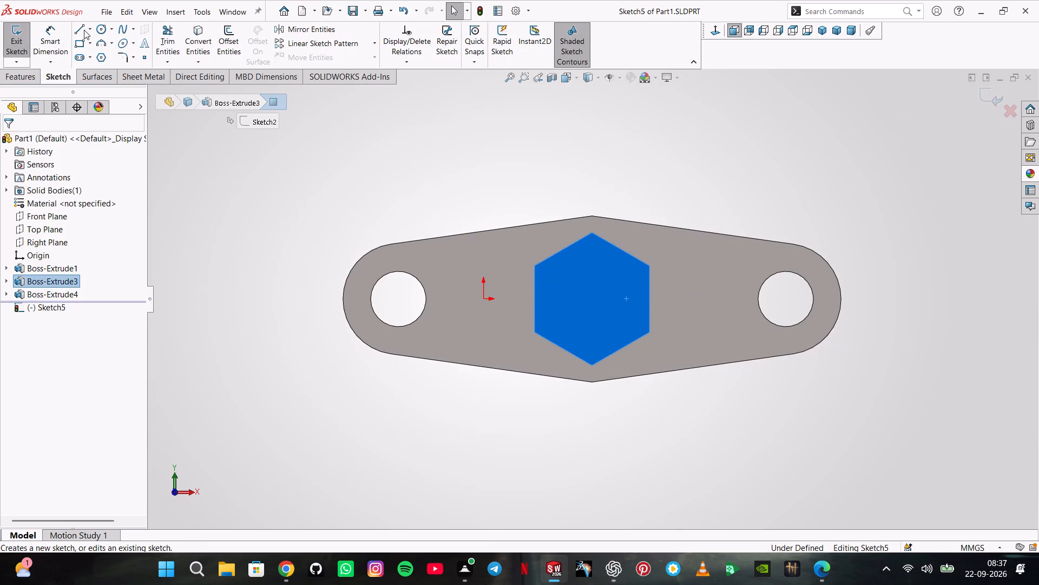
click(98, 29)
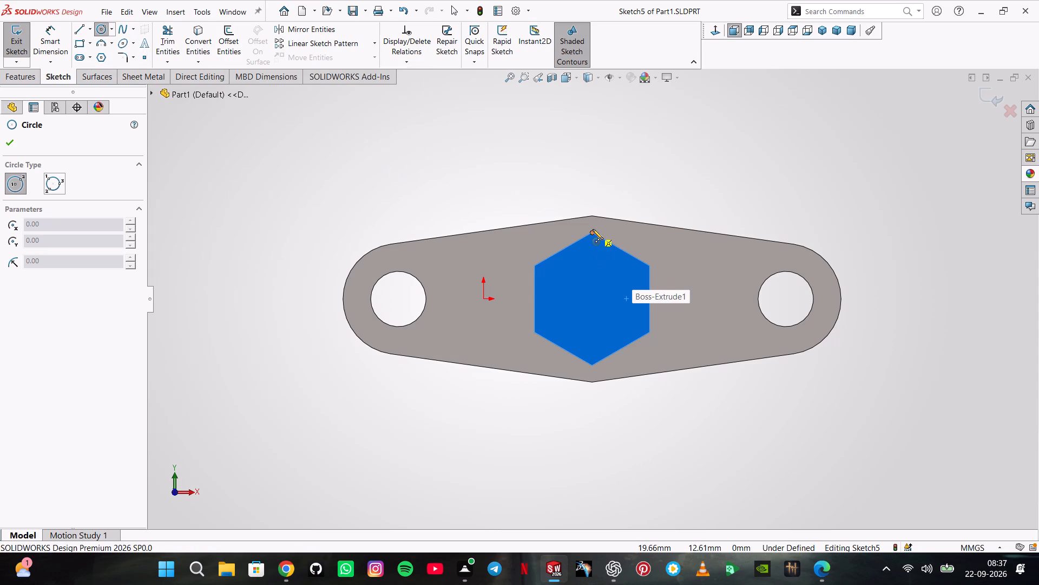
click(591, 301)
click(616, 336)
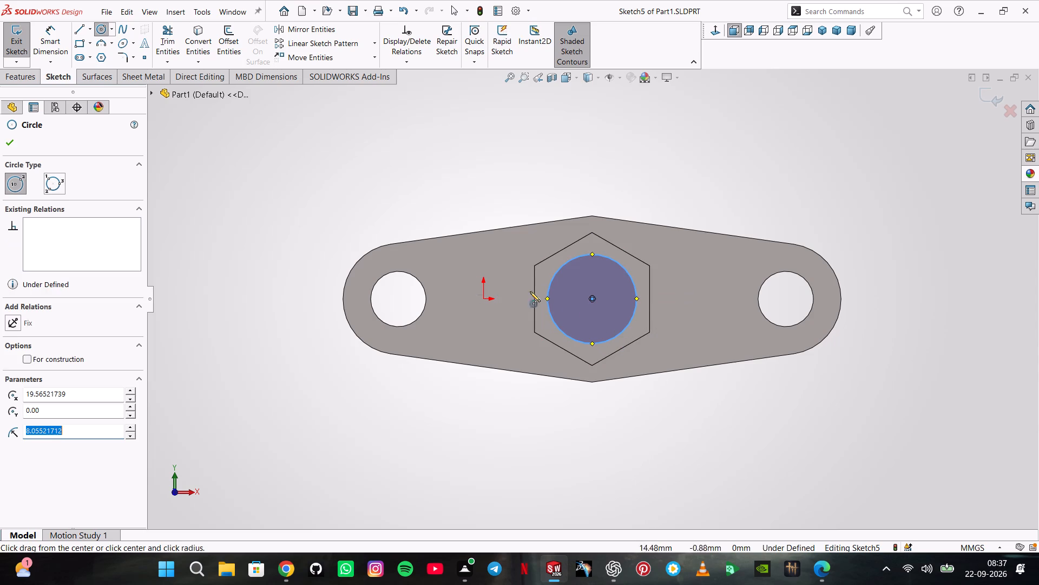
Dimension the circle's diameter as 12 mm.
click(43, 37)
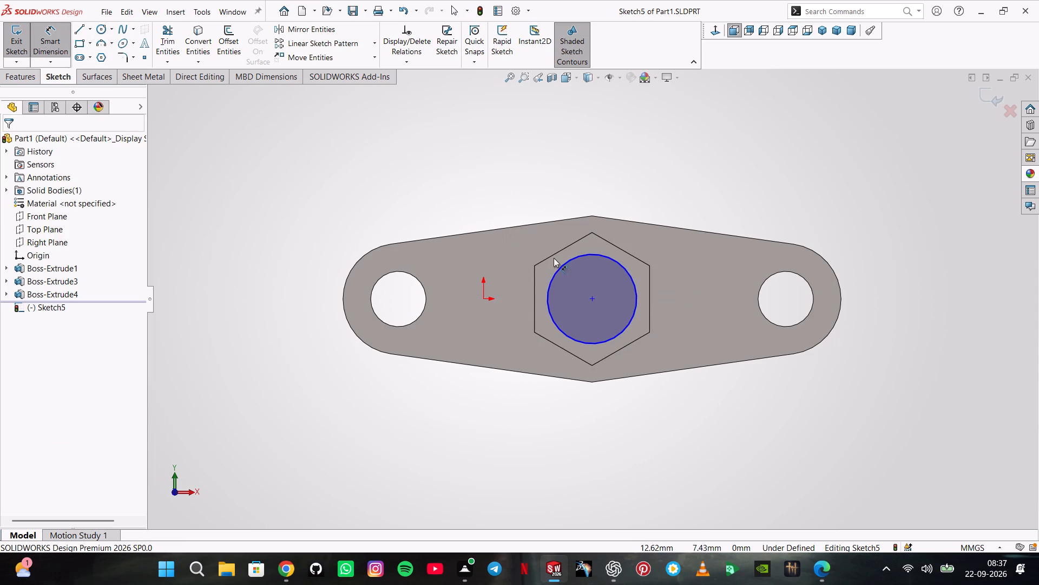
click(560, 265)
click(524, 201)
text(12)
key(Return)
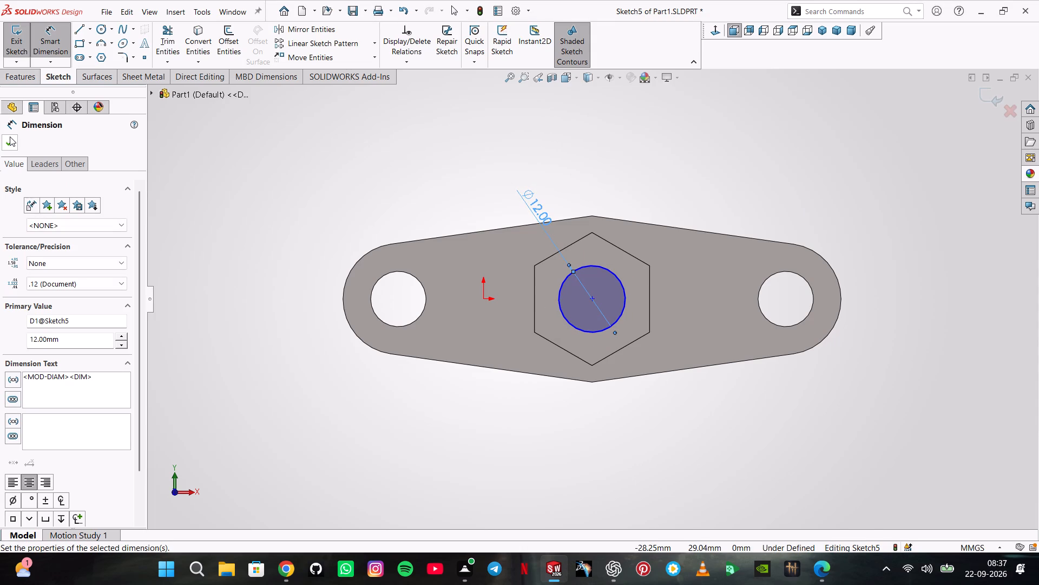
click(10, 136)
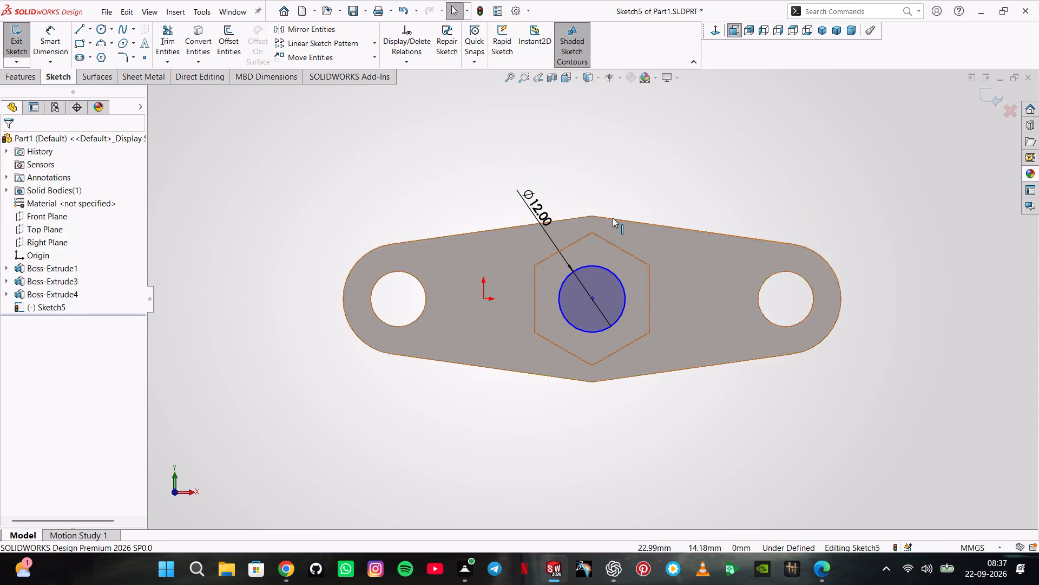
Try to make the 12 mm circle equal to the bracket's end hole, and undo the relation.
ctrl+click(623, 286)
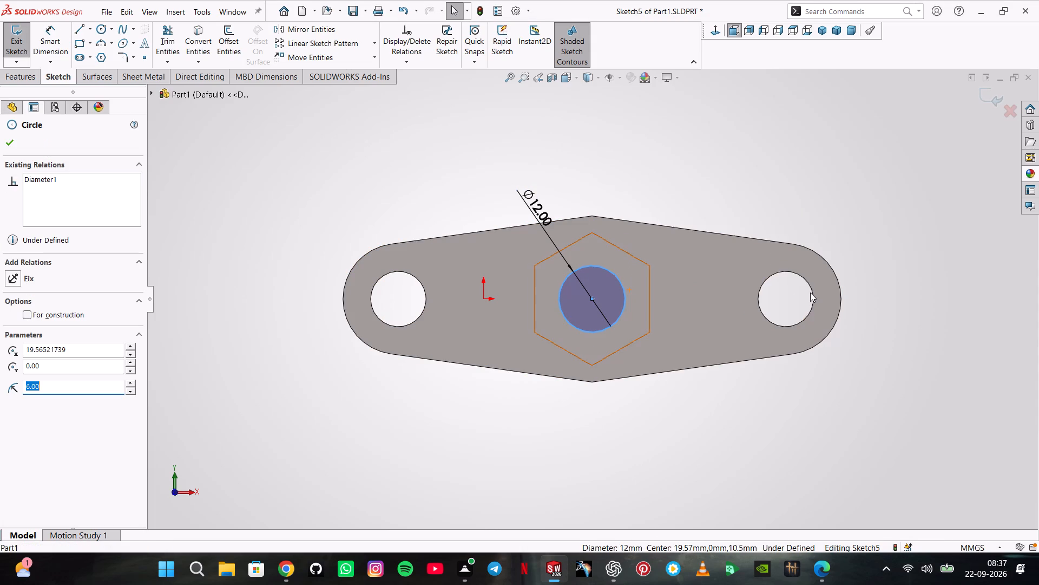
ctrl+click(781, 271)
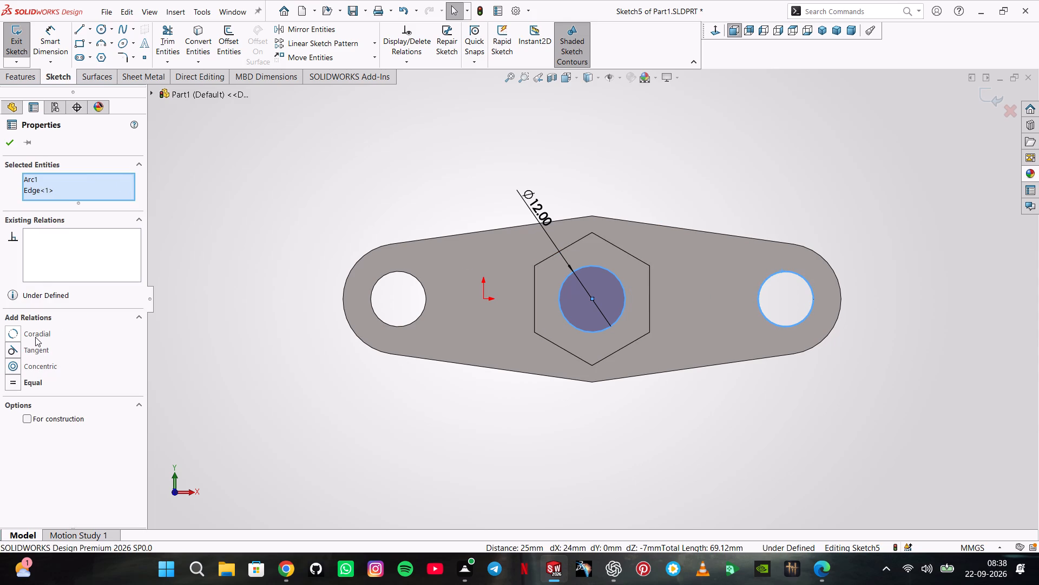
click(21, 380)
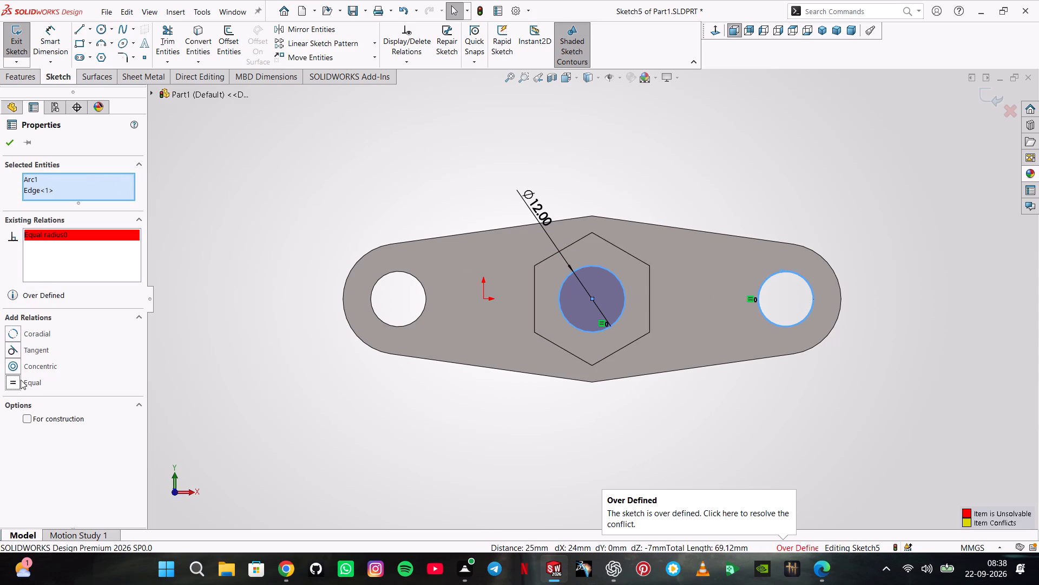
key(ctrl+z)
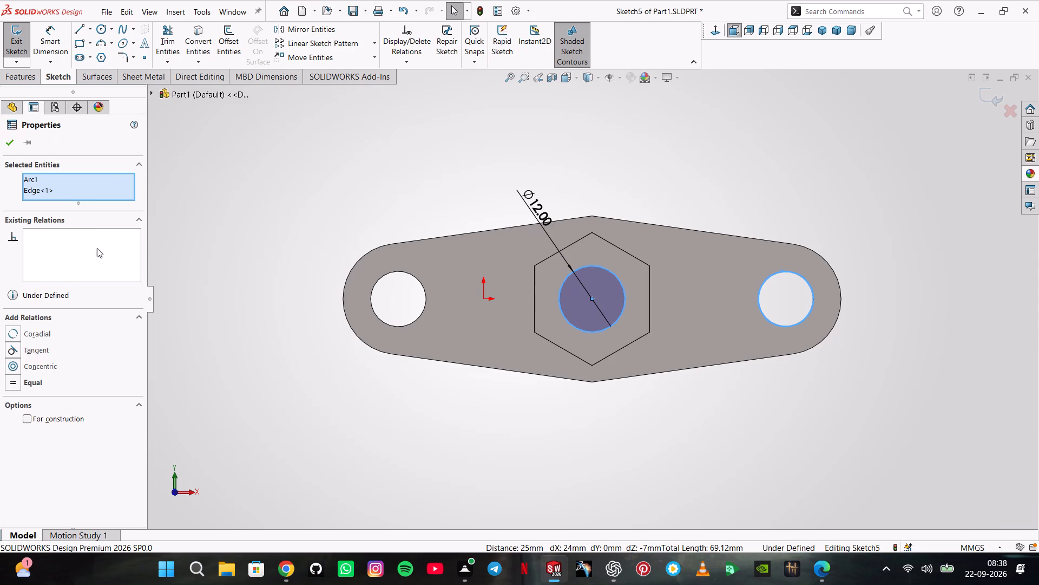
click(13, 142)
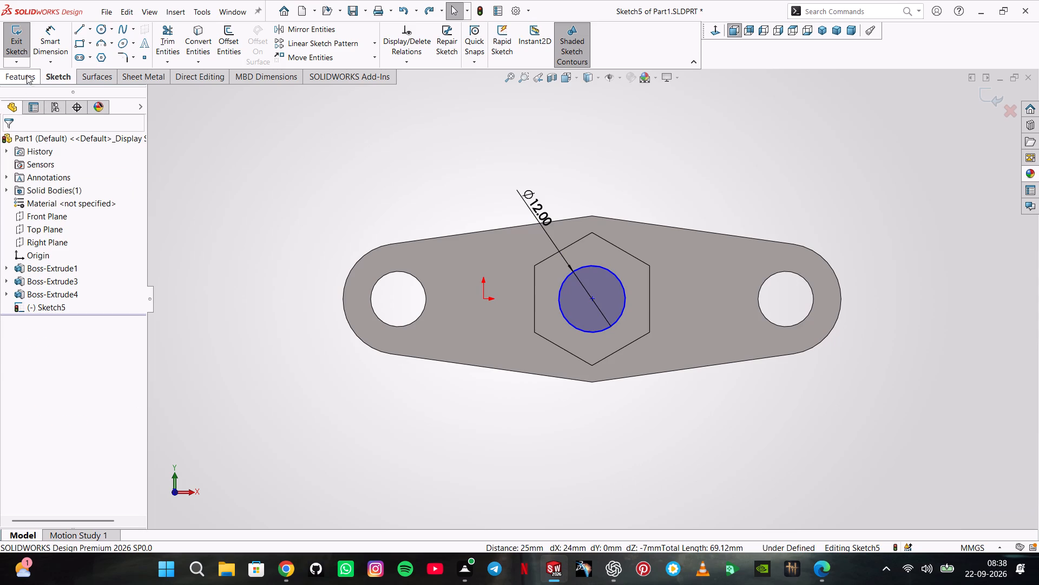
Cut the 12 mm circle through all of the bracket and its hexagonal bosses with an Extruded Cut.
click(28, 73)
click(231, 40)
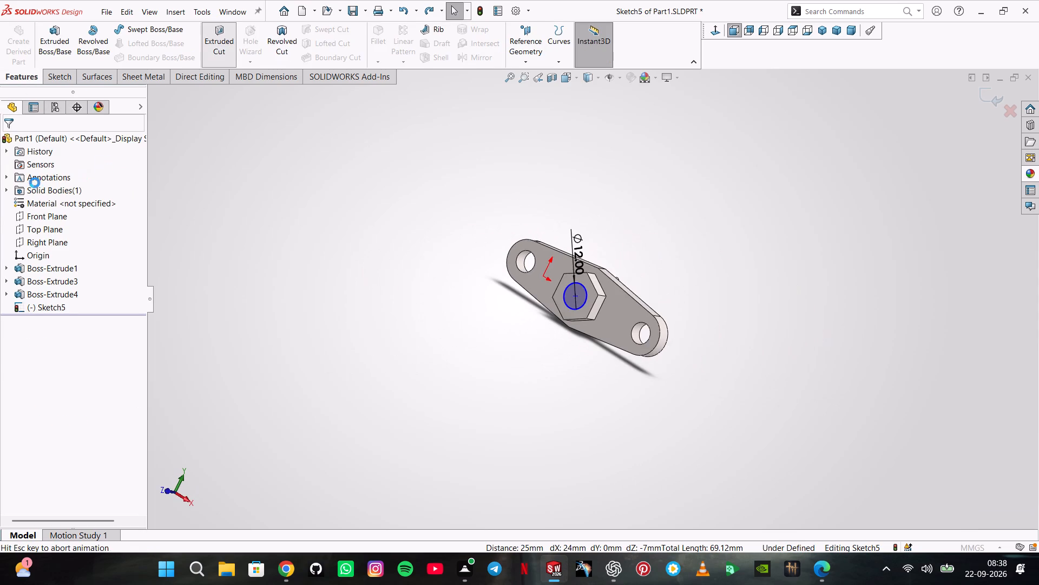
click(64, 217)
click(67, 239)
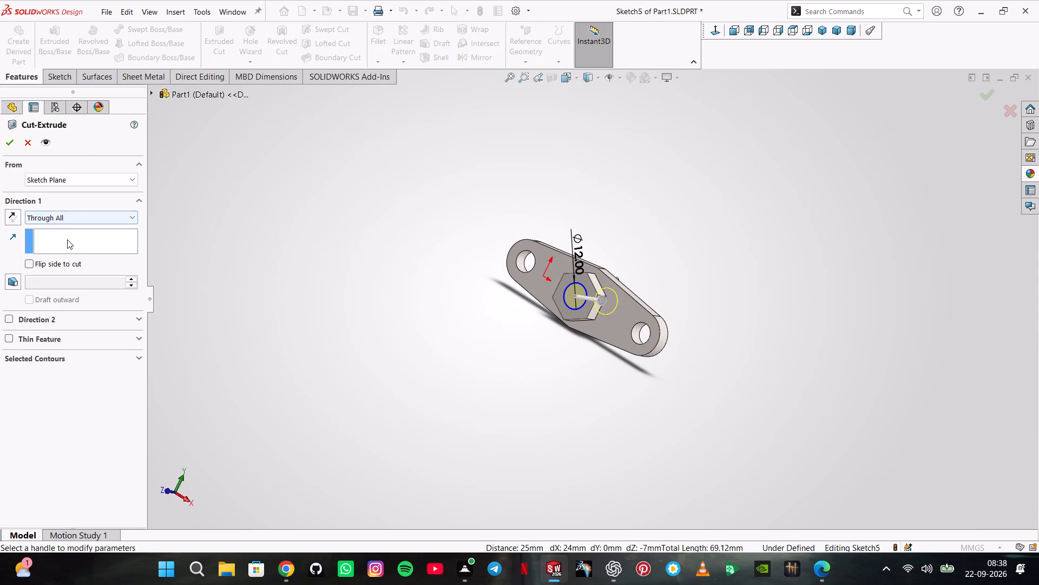
middle_drag(445, 186, 365, 213)
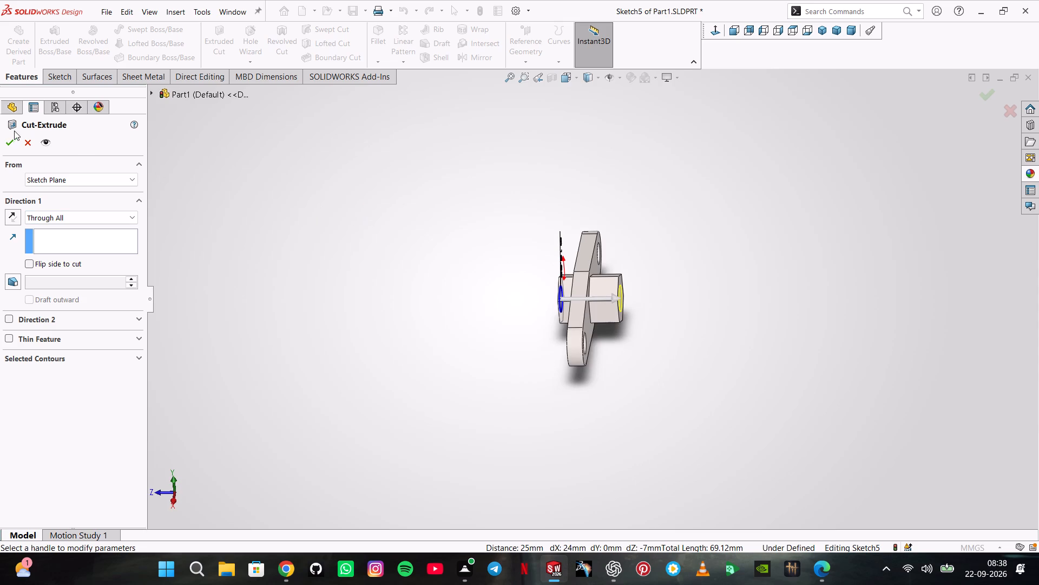
click(9, 139)
click(364, 167)
scroll(386, 187, up, 1)
middle_drag(386, 187, 397, 190)
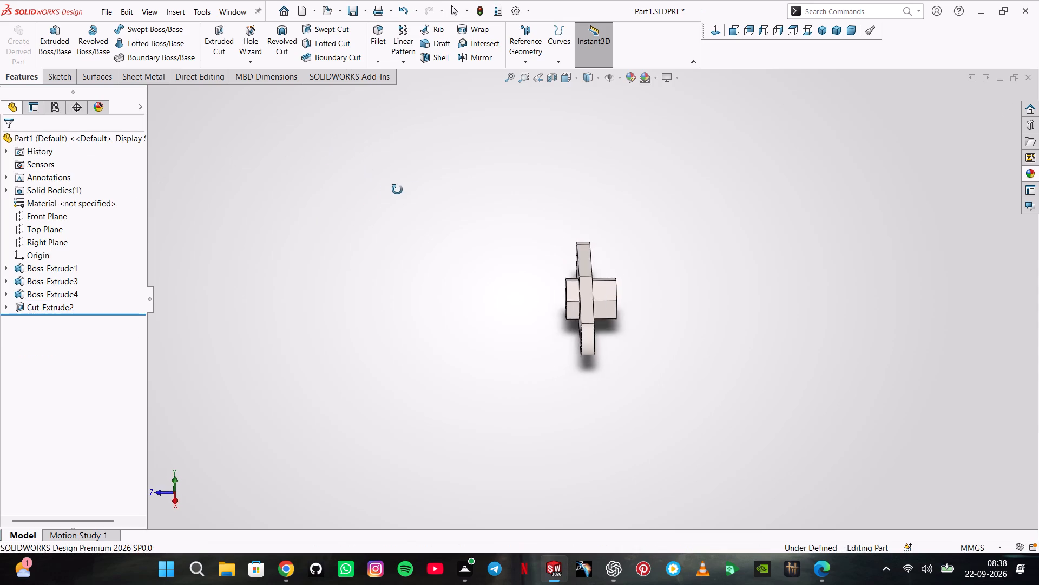
middle_drag(397, 190, 420, 187)
Save Part1.
click(107, 9)
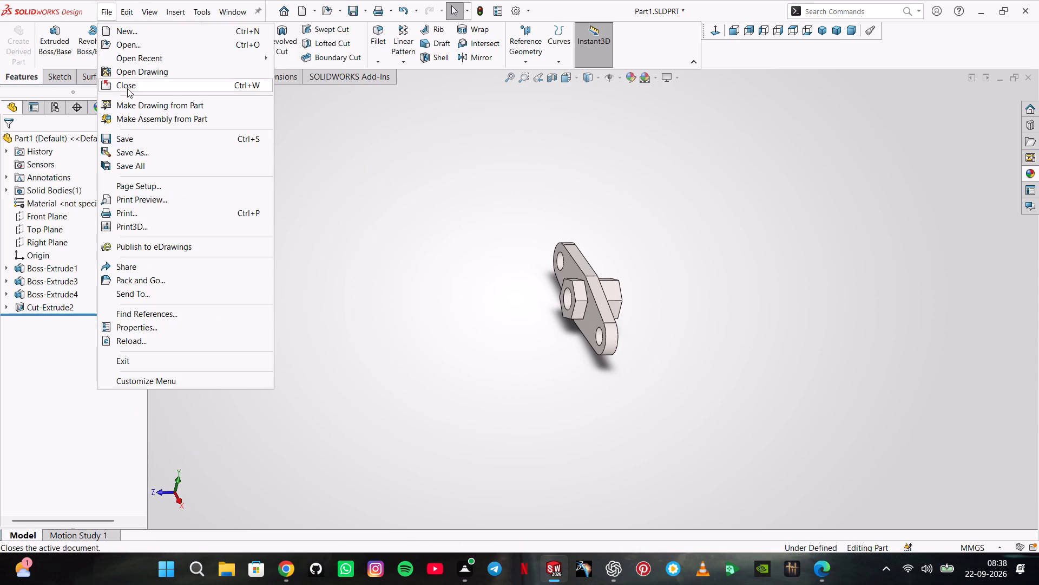
click(130, 142)
Minimise Part1, bring up the empty Part9 at full size and set its unit system to MMGS.
click(996, 82)
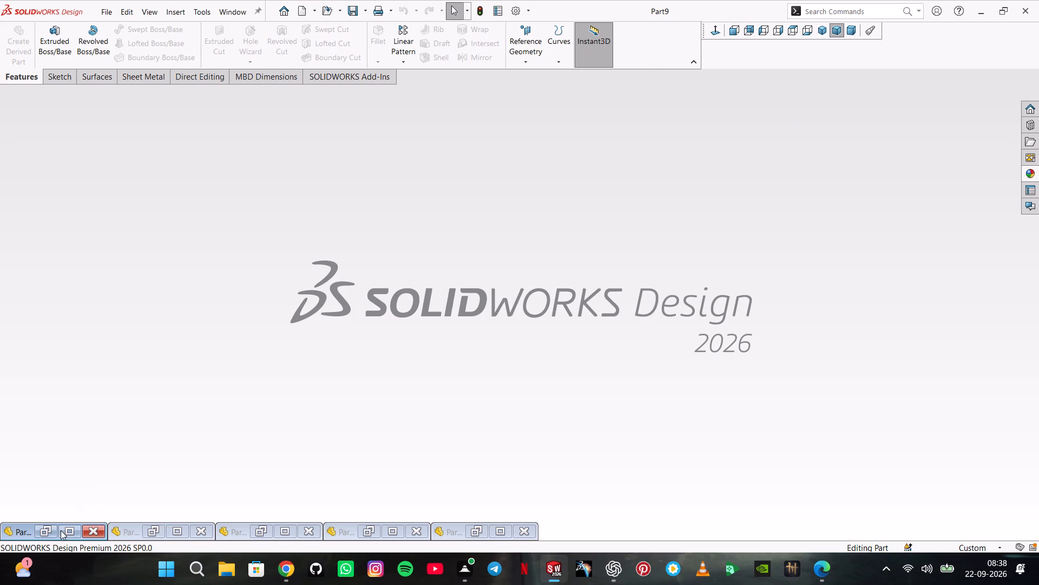
click(61, 530)
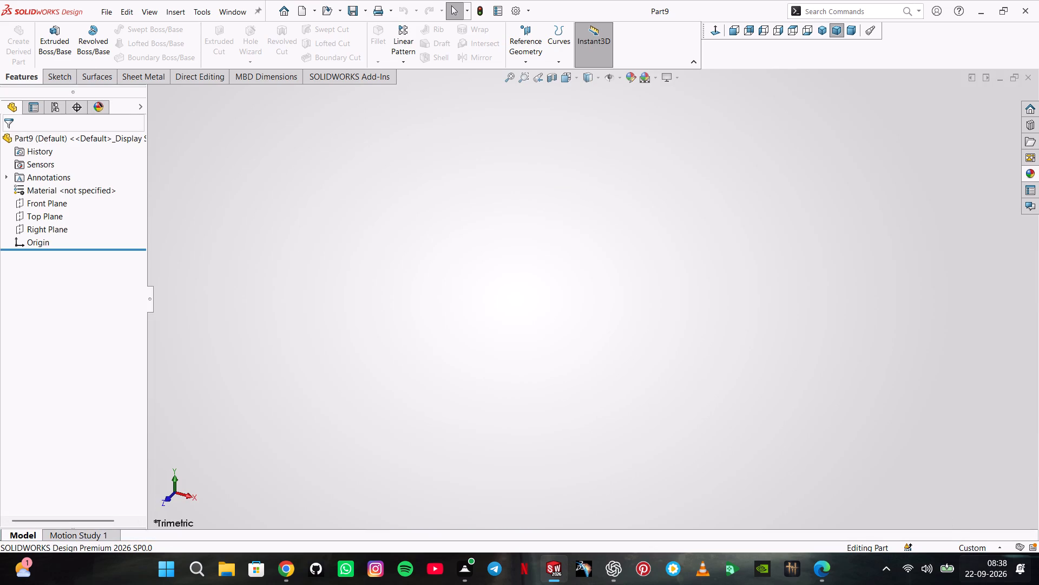
click(984, 540)
click(984, 547)
click(976, 489)
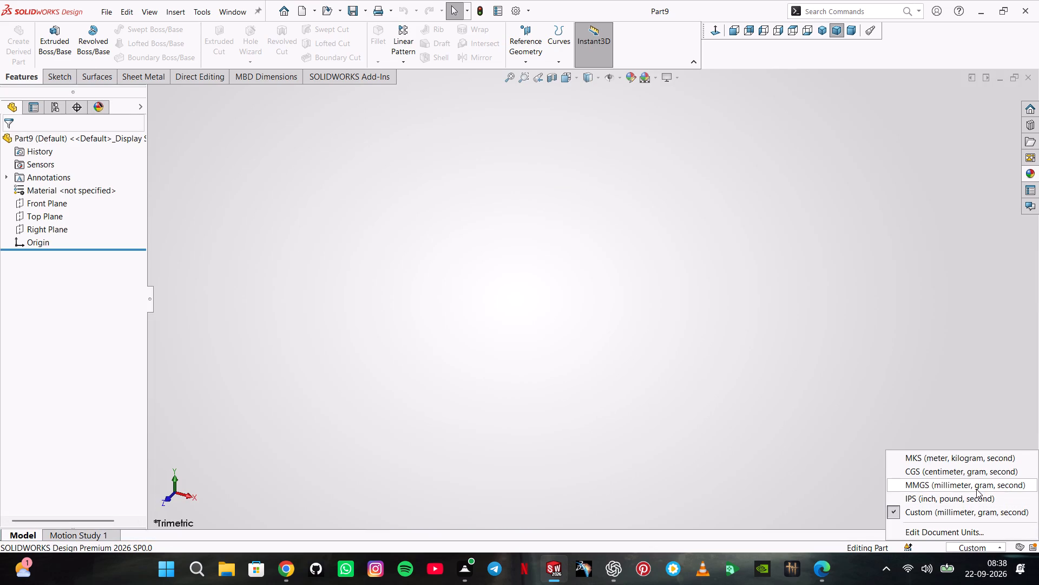
Sketch a circle of about 36 mm radius on the Top Plane, centred on the origin.
click(42, 214)
click(53, 201)
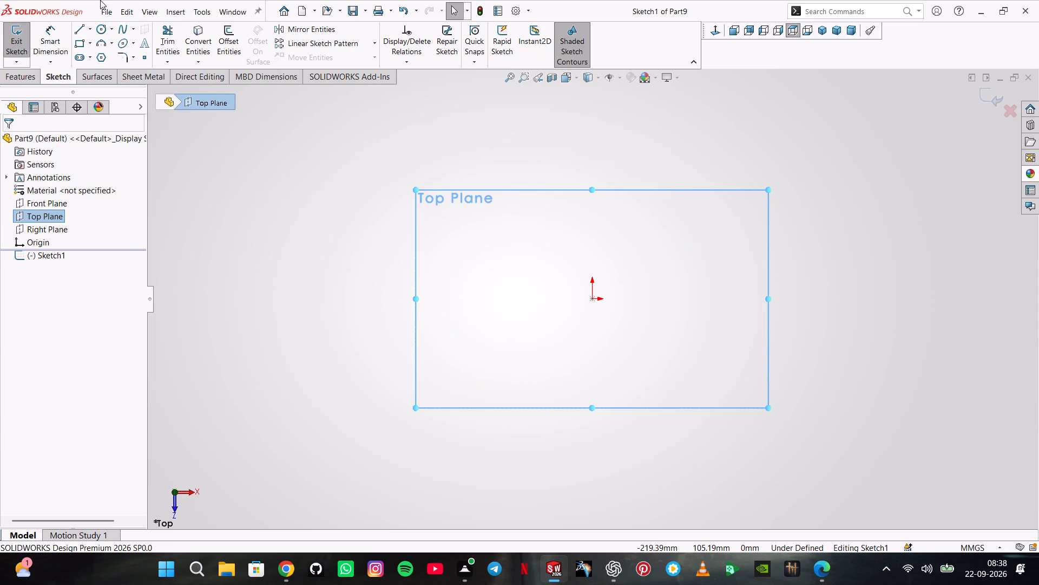
click(100, 22)
click(103, 27)
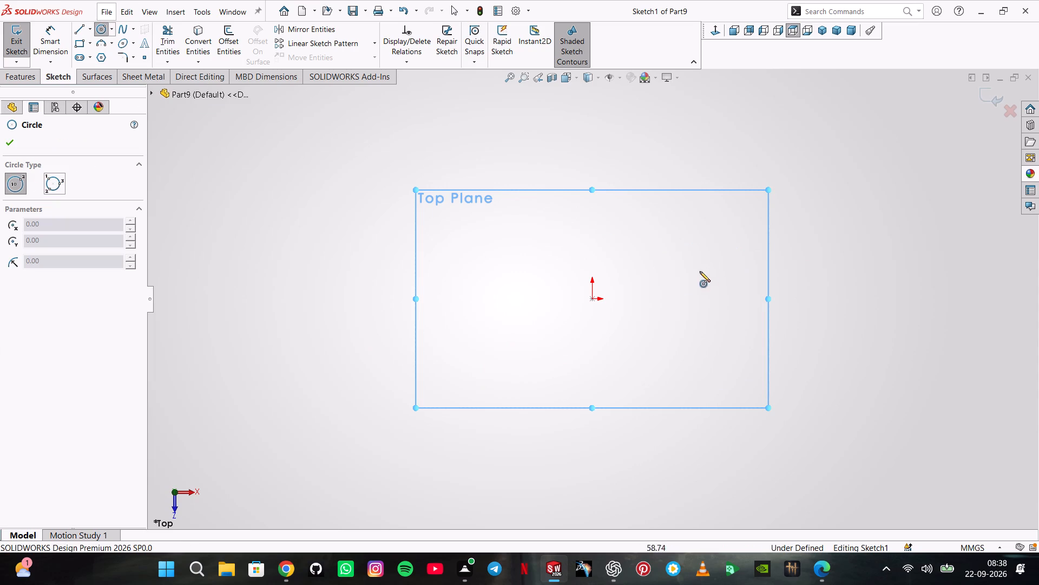
click(591, 297)
click(525, 274)
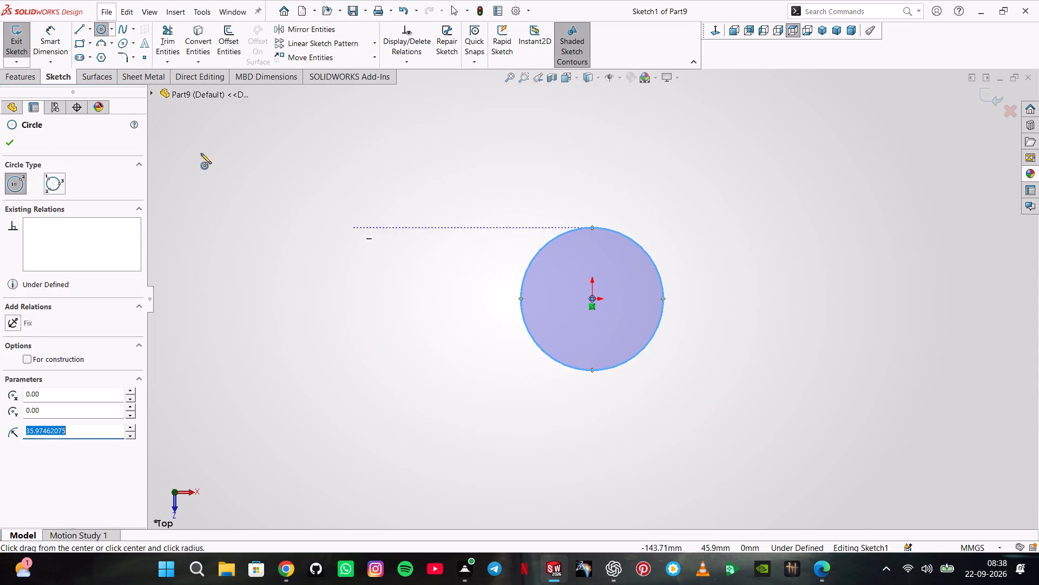
Dimension the circle's diameter as 6 mm and exit the sketch.
click(51, 52)
click(524, 272)
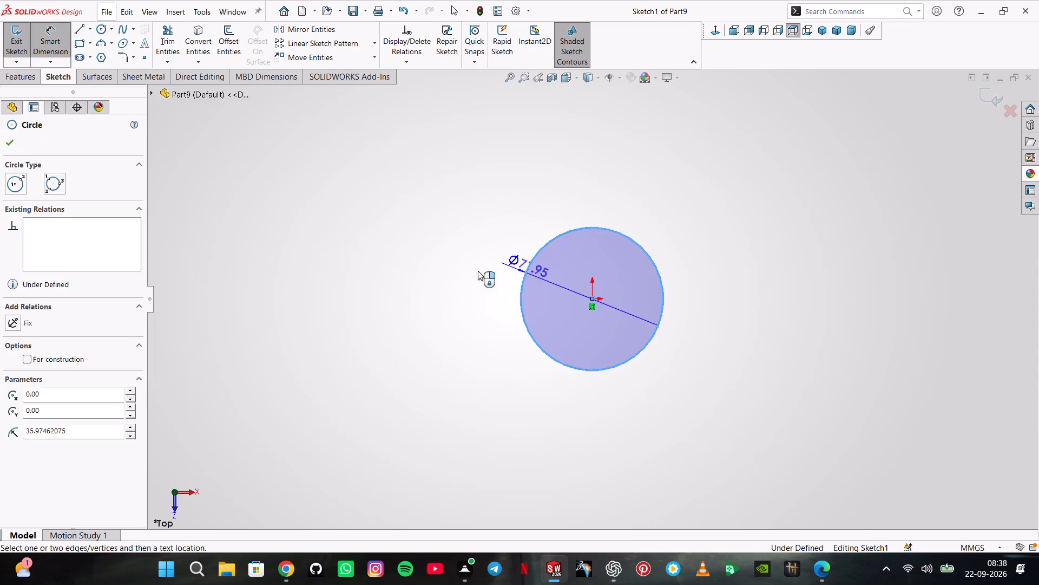
click(423, 275)
key(6)
key(Return)
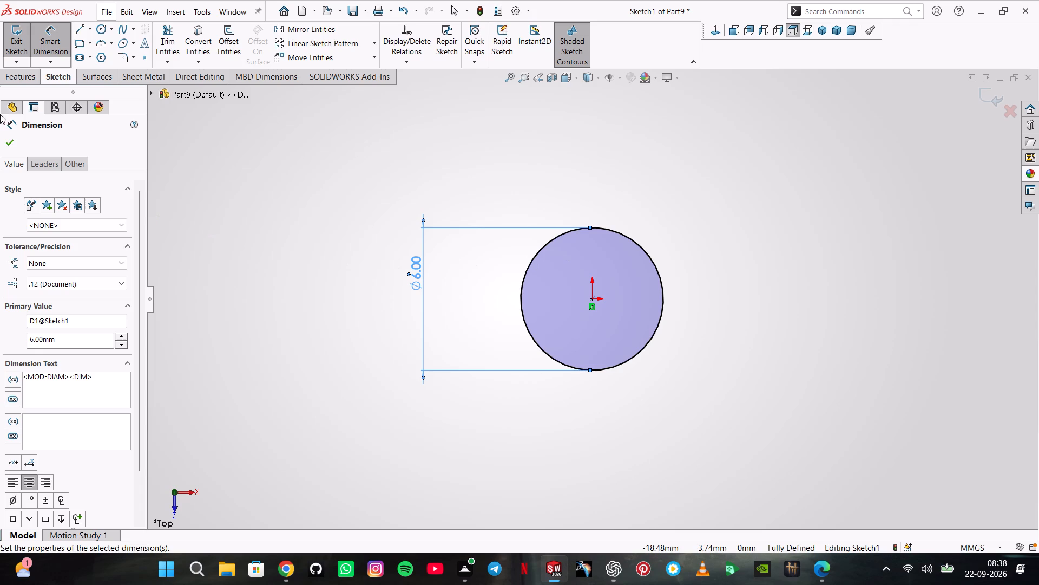
click(14, 141)
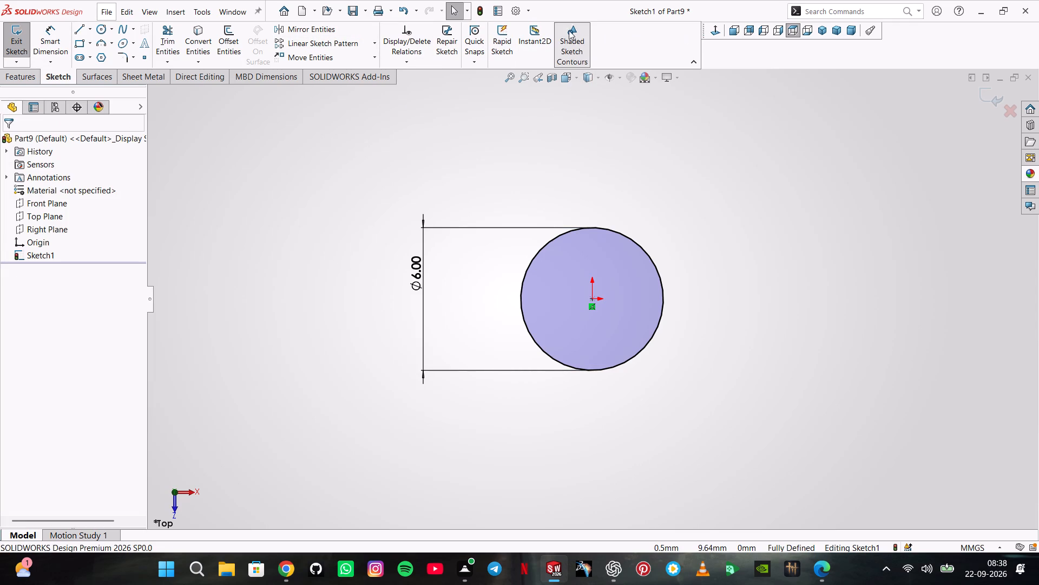
click(12, 37)
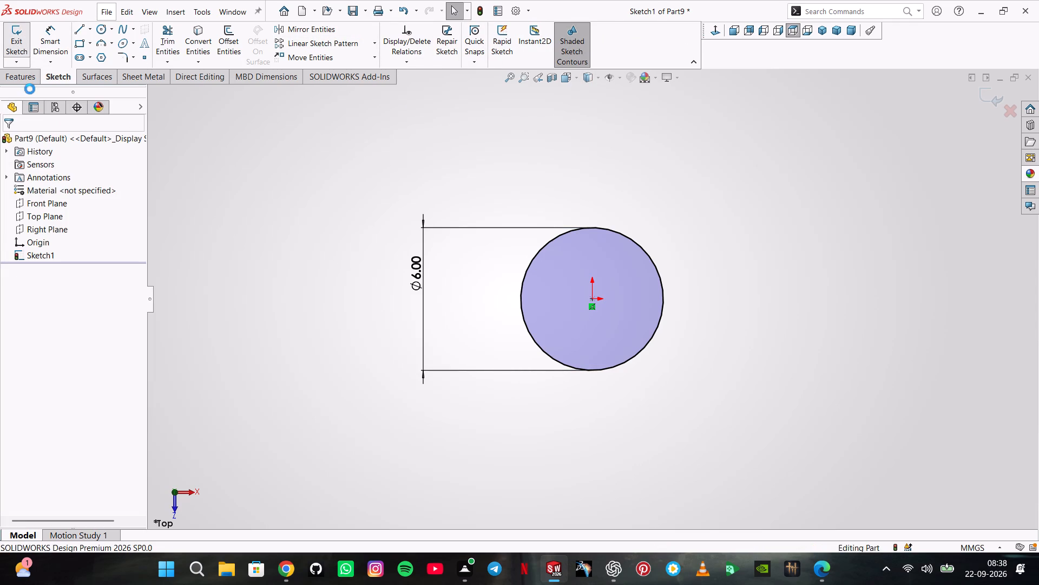
Try to create a reference plane offset 8.2 mm from the Top Plane.
click(518, 67)
click(528, 71)
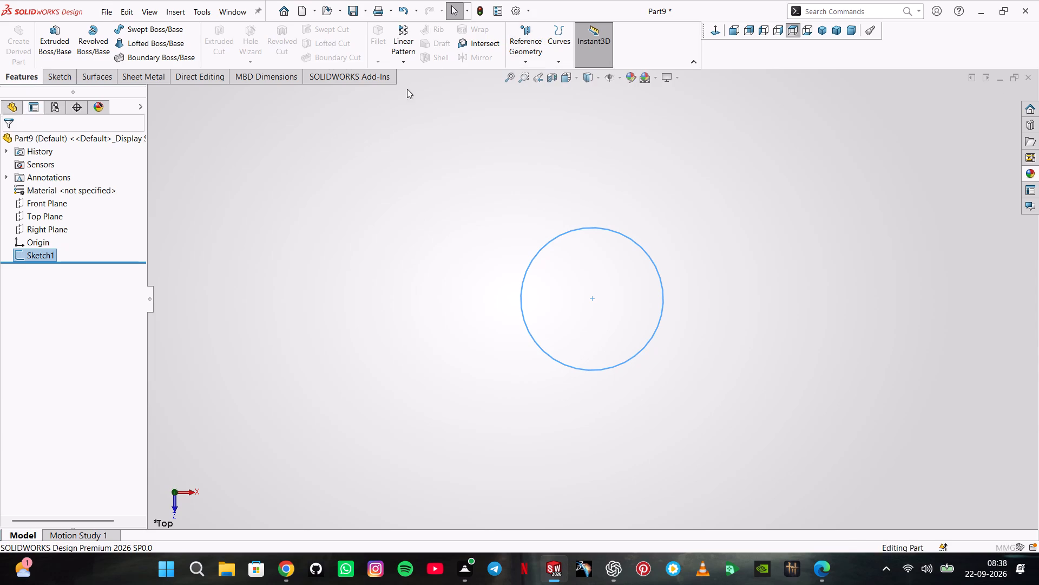
click(149, 91)
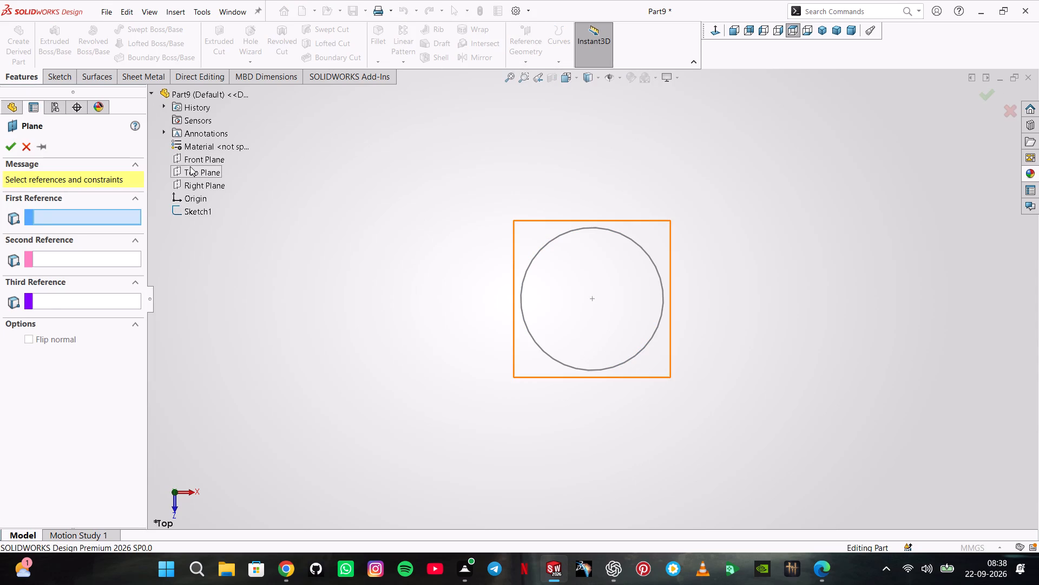
click(190, 166)
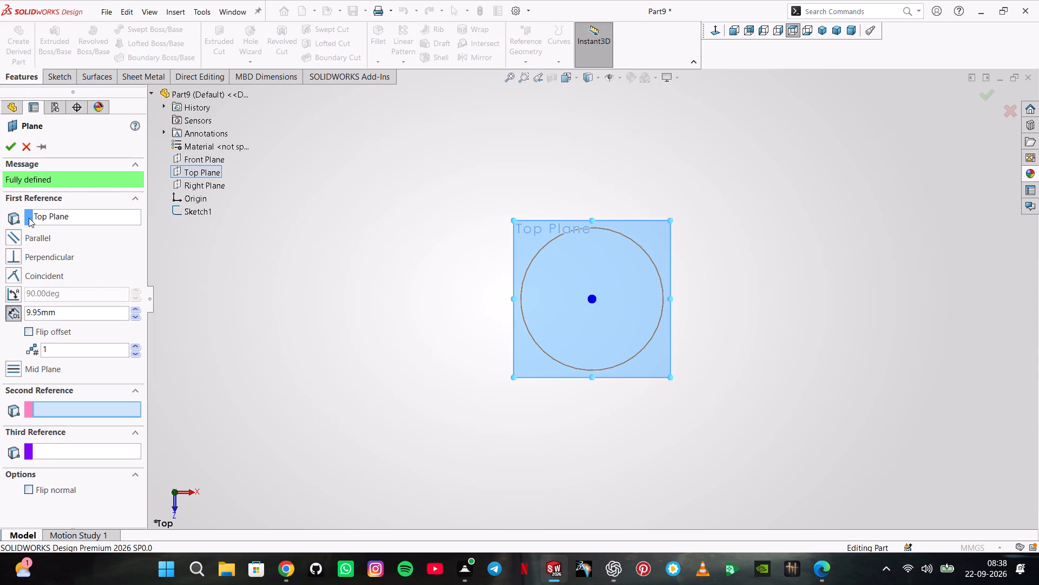
double_click(83, 314)
text(8..2)
key(Return)
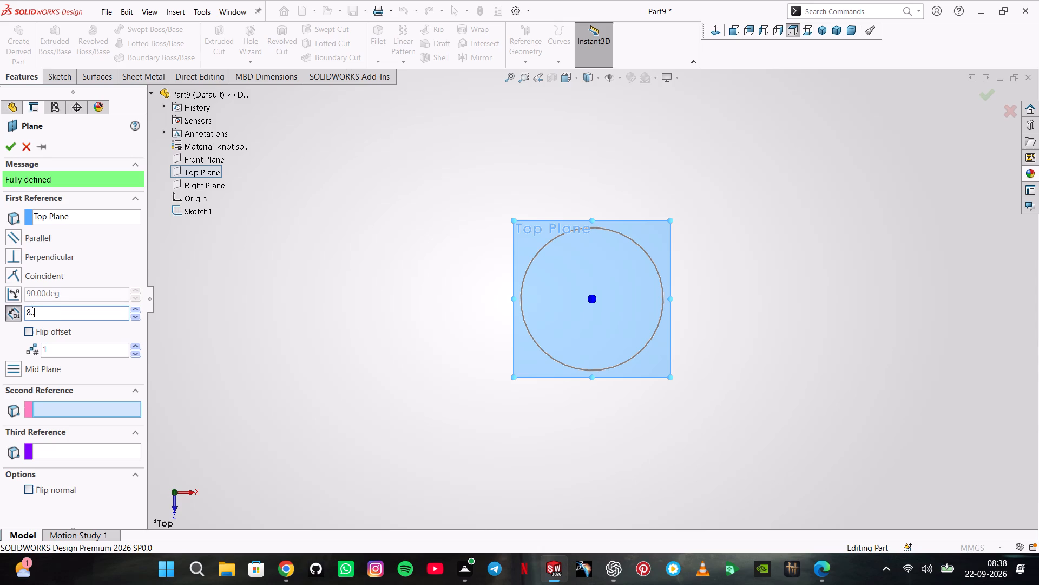
key(Return)
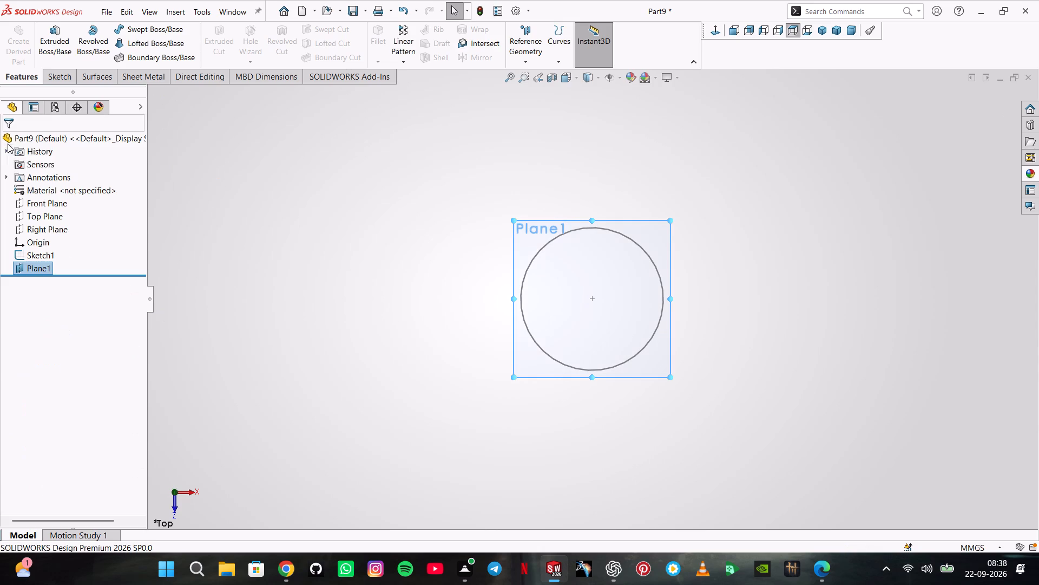
Sketch a circle of about 4.75 mm radius on the new offset plane, centred on the origin.
click(528, 238)
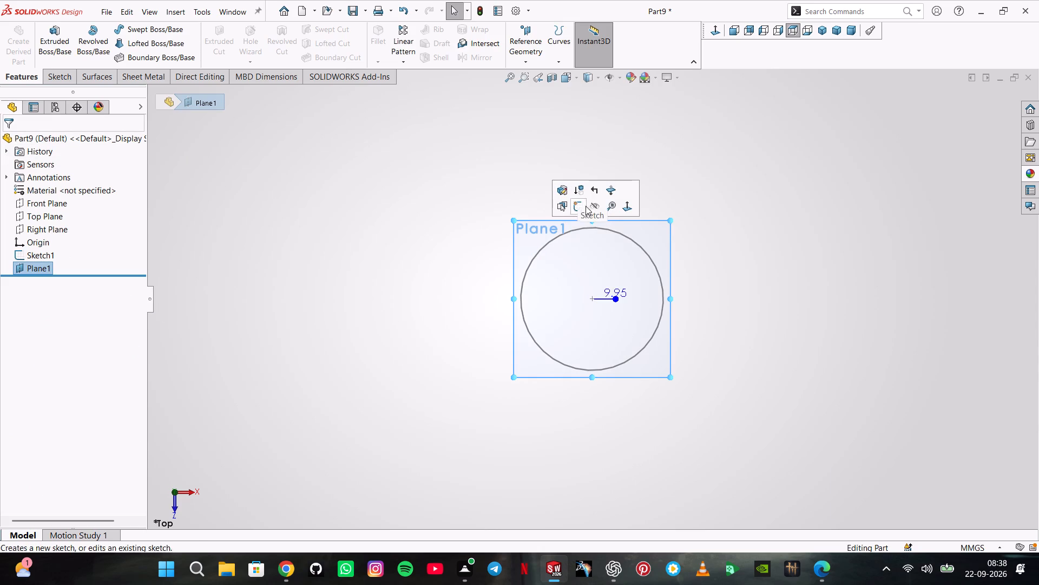
click(582, 209)
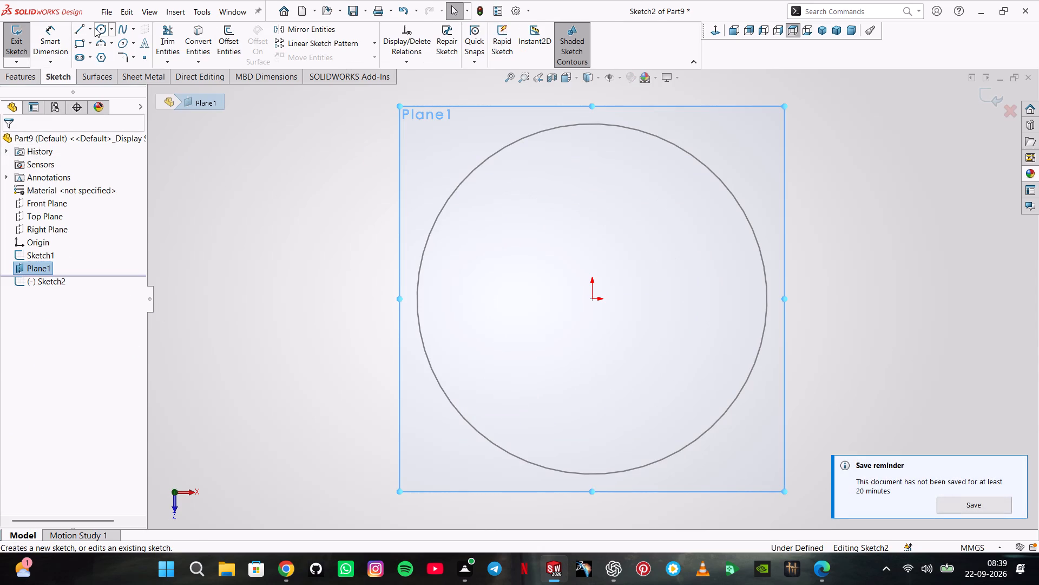
click(95, 28)
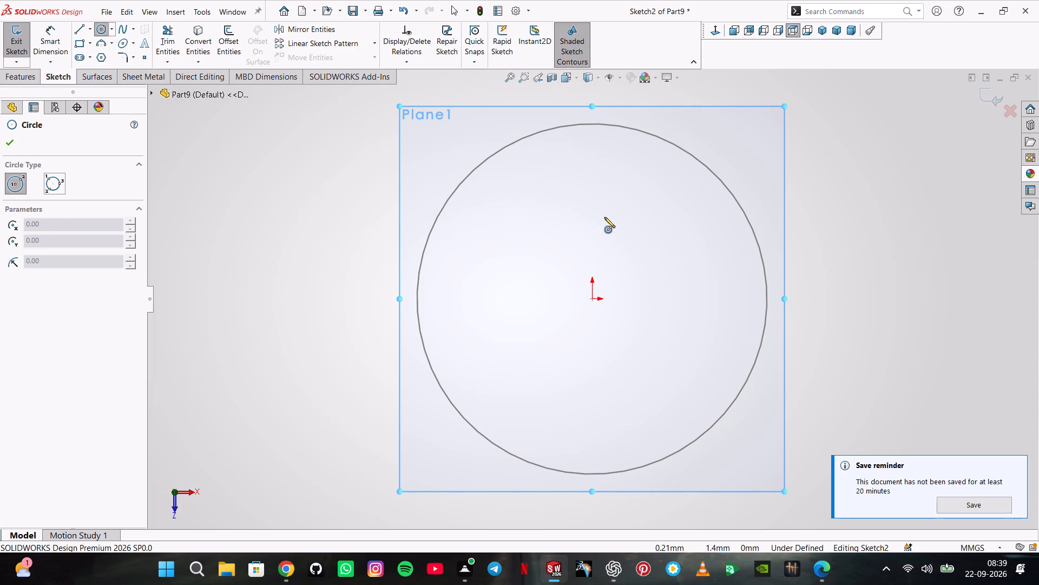
click(590, 297)
click(351, 436)
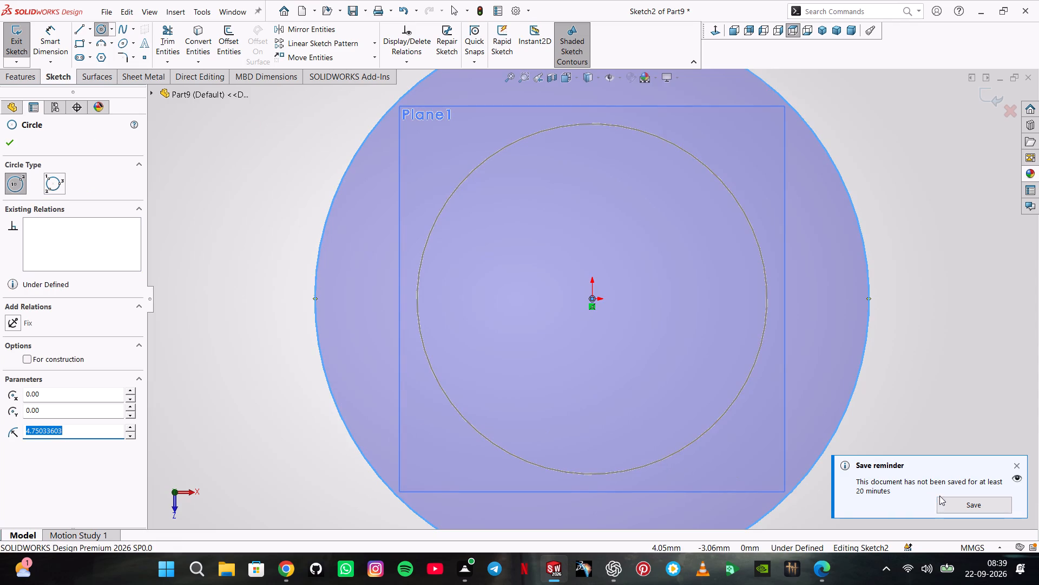
Save the new part as Part5 in the ASSMEBLY folder.
click(949, 501)
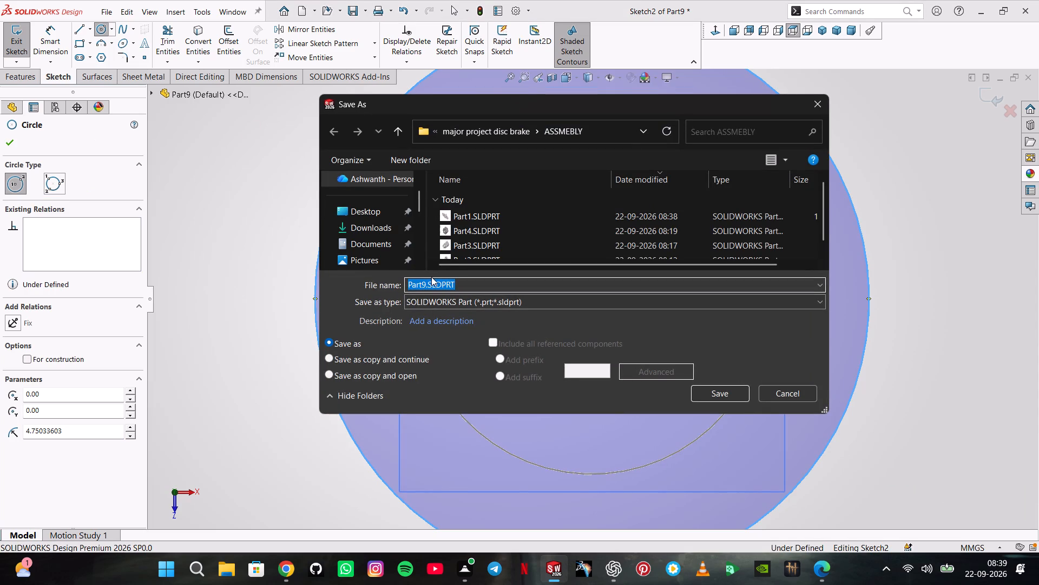
scroll(481, 238, down, 3)
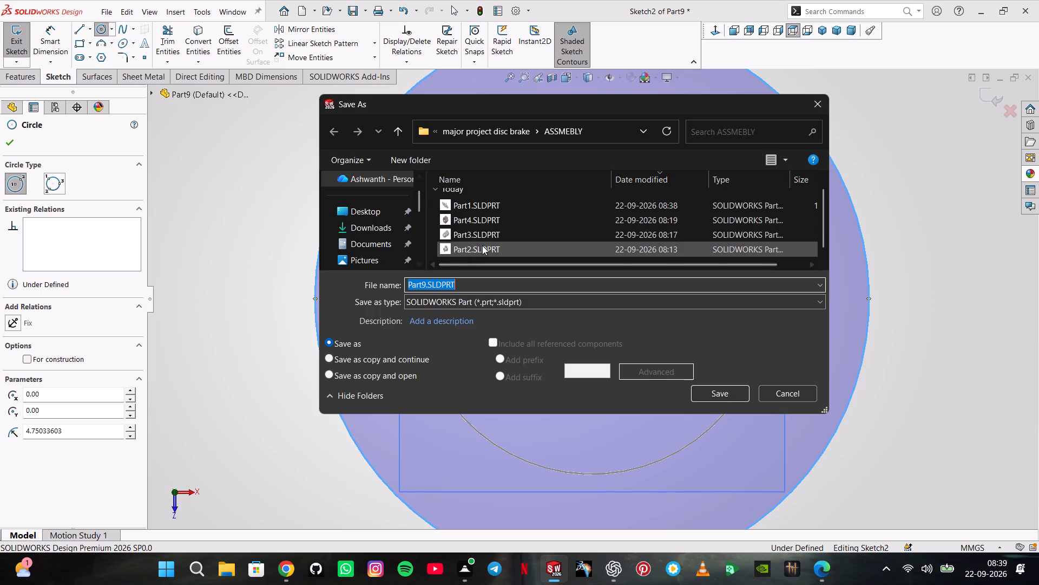
scroll(482, 245, up, 3)
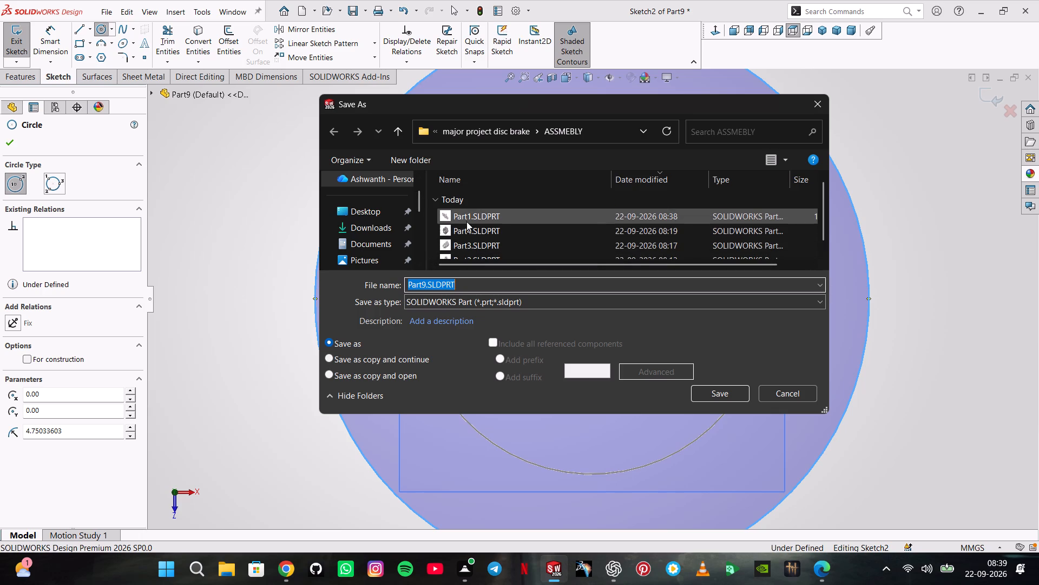
scroll(469, 223, down, 2)
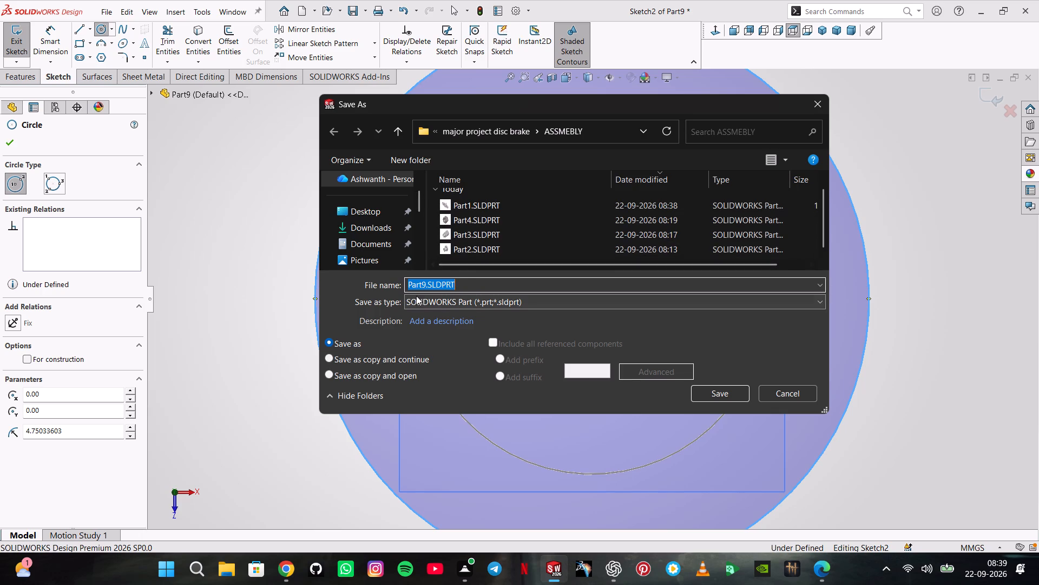
click(426, 283)
key(BackSpace)
key(5)
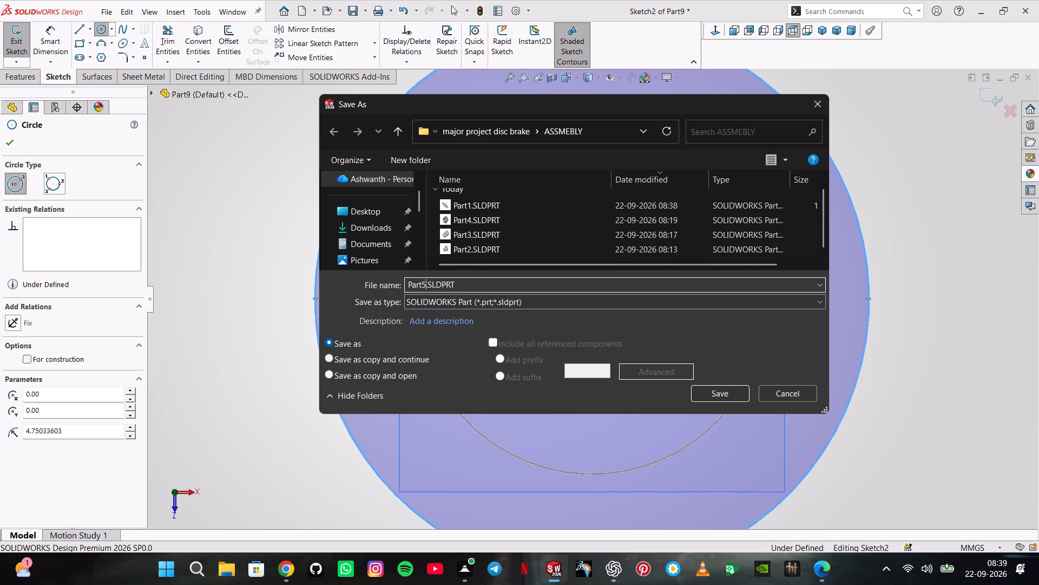
key(Return)
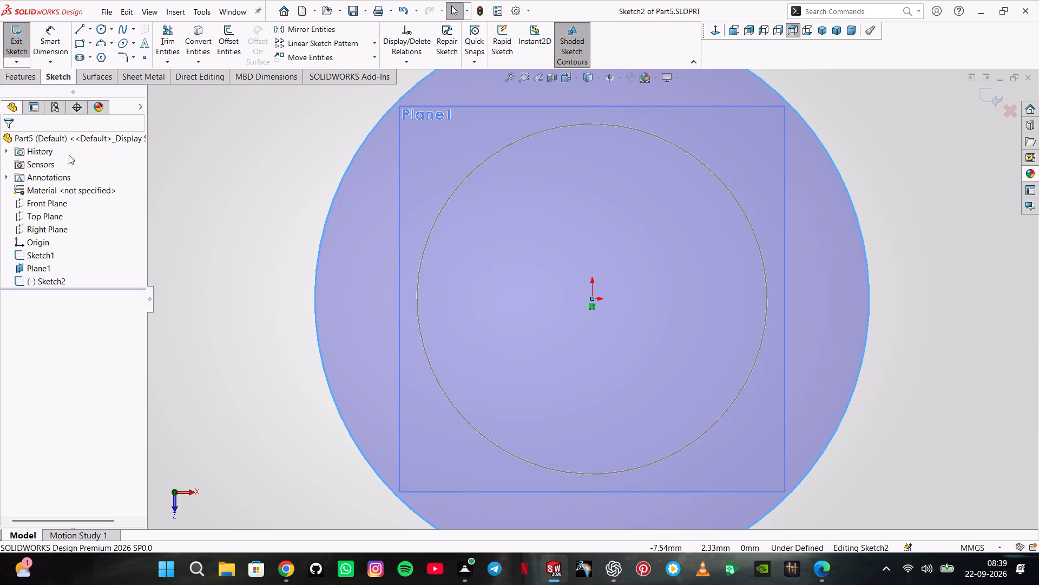
Dimension the diameter of the circle on the offset plane as 12 mm and exit the sketch.
click(50, 45)
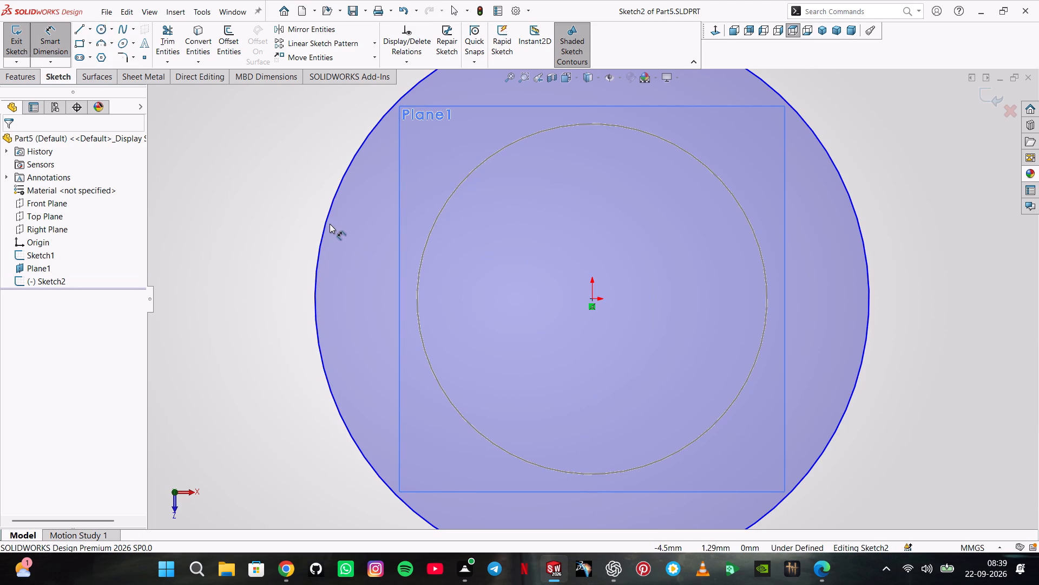
click(326, 220)
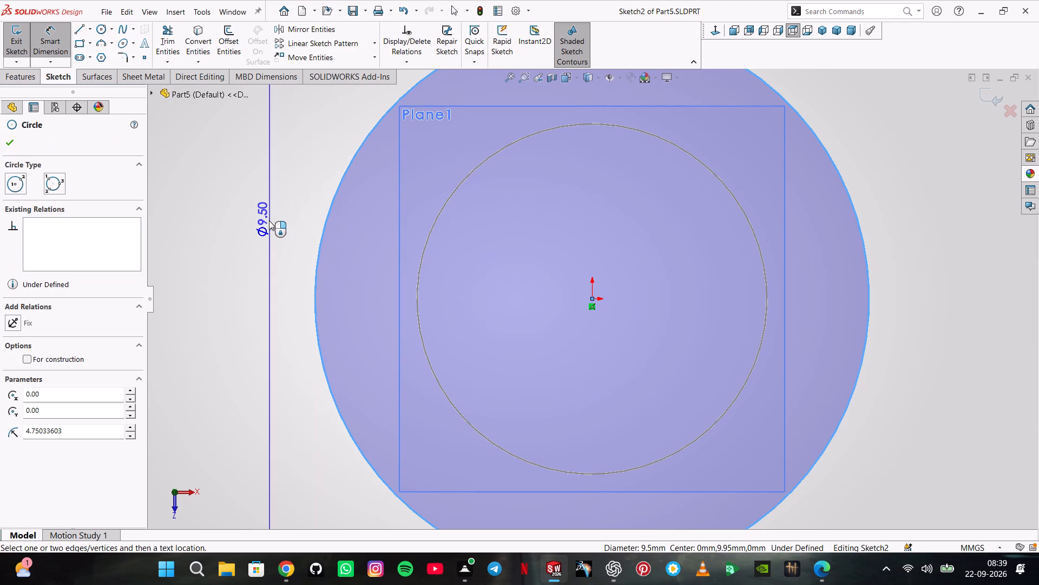
click(269, 220)
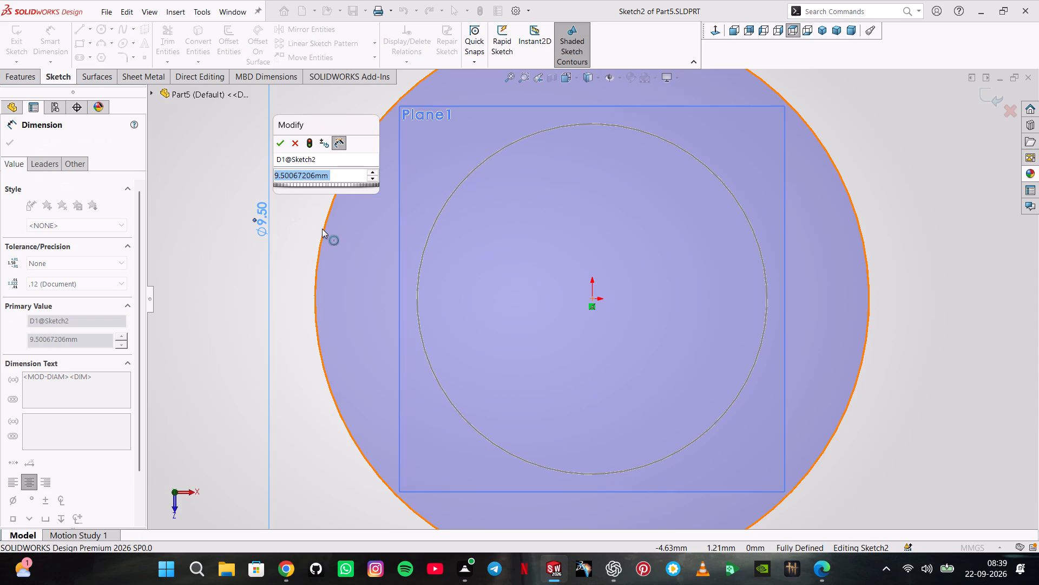
text(12)
key(Return)
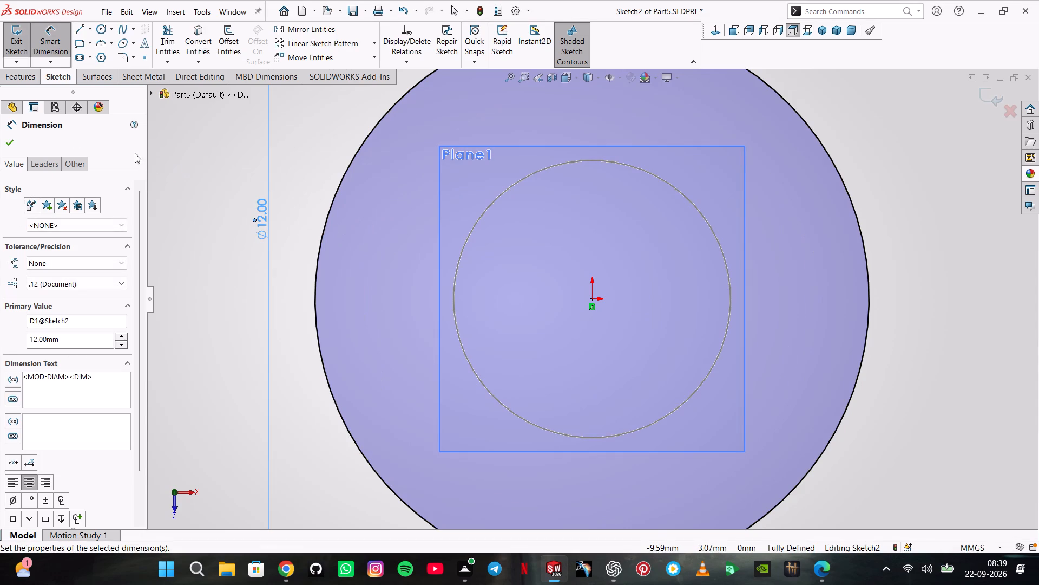
click(12, 135)
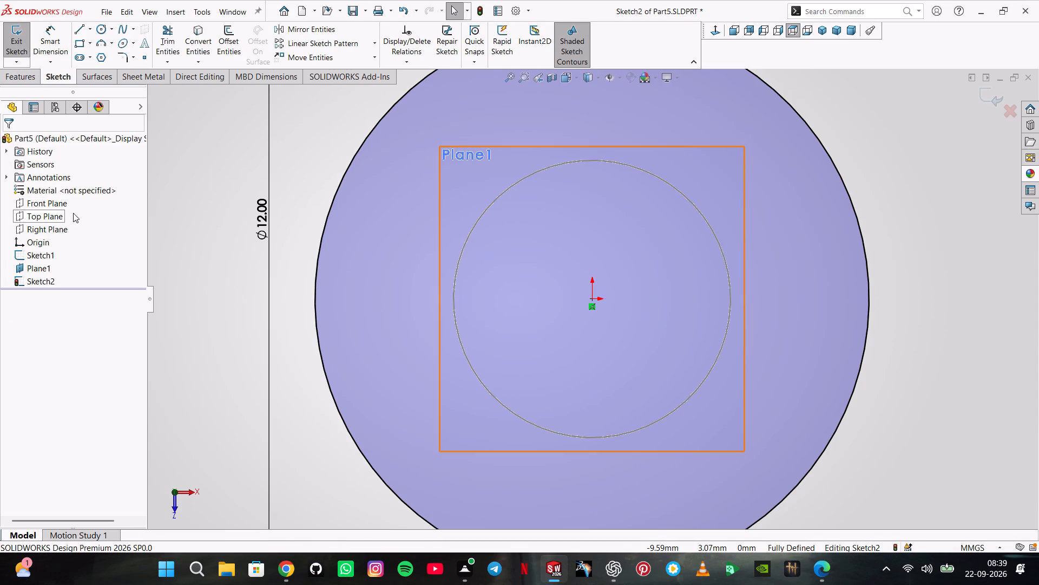
click(37, 201)
click(46, 185)
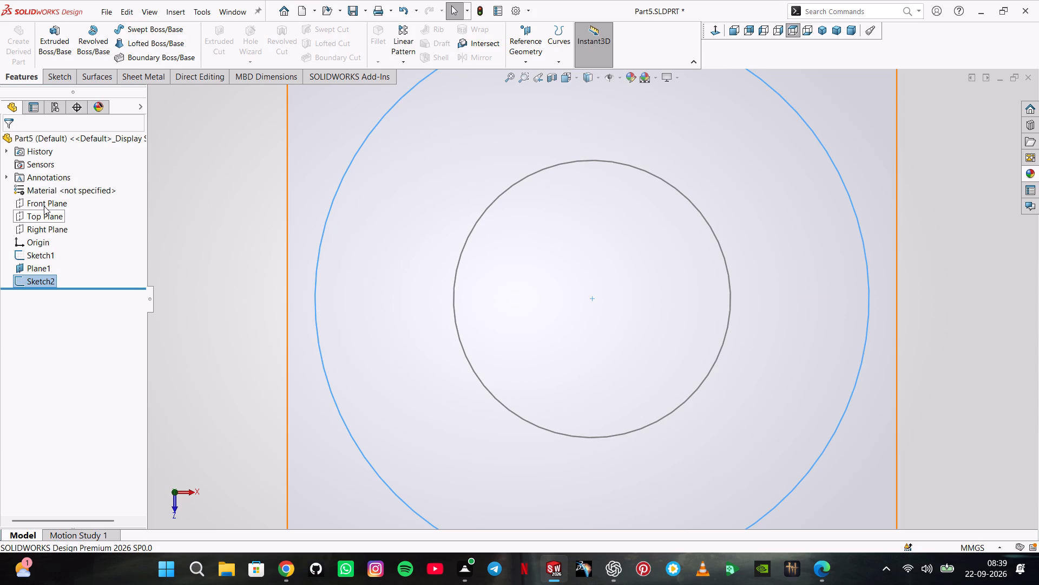
On the Front Plane, sketch a three-point arc of about 9.6 mm radius joining the same-side ends of the upper and lower circles.
click(44, 205)
click(56, 190)
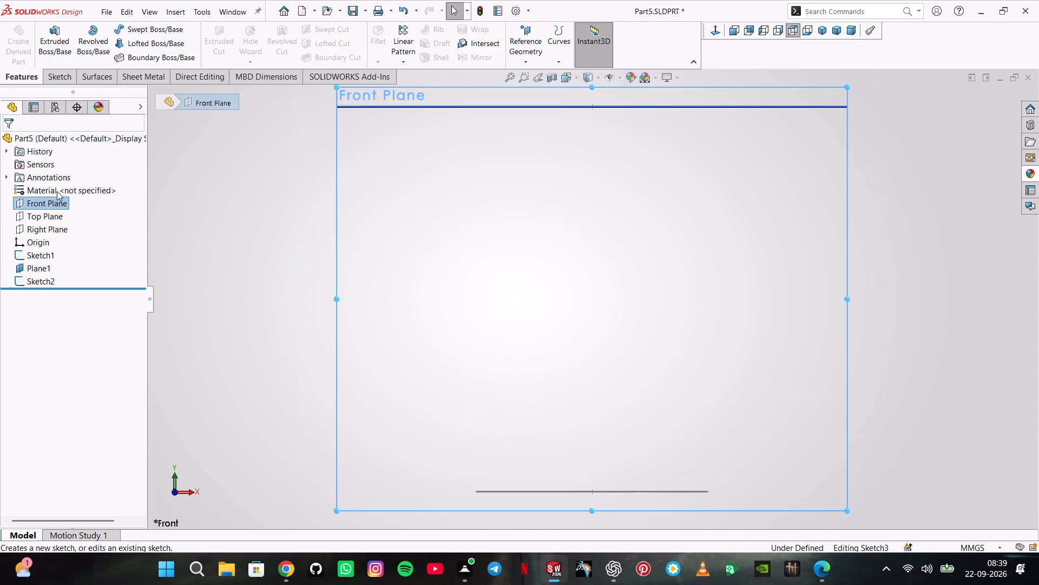
scroll(492, 122, up, 2)
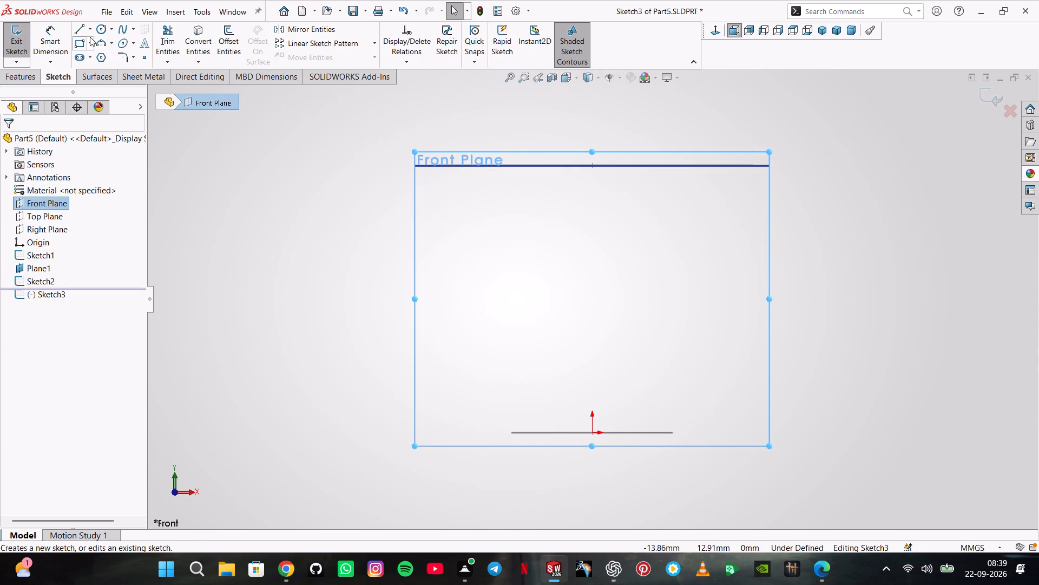
click(101, 40)
scroll(422, 162, down, 3)
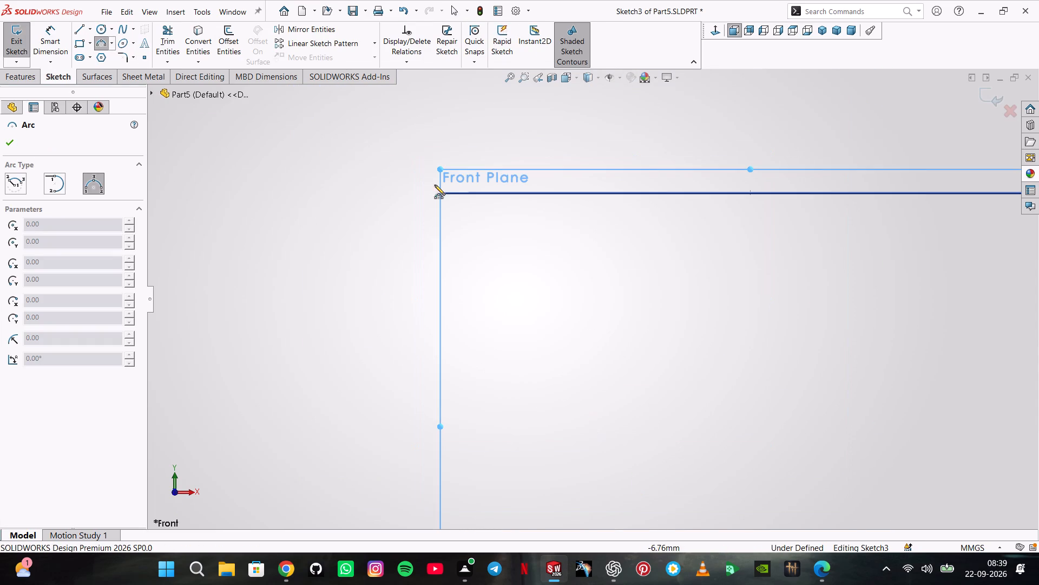
click(439, 193)
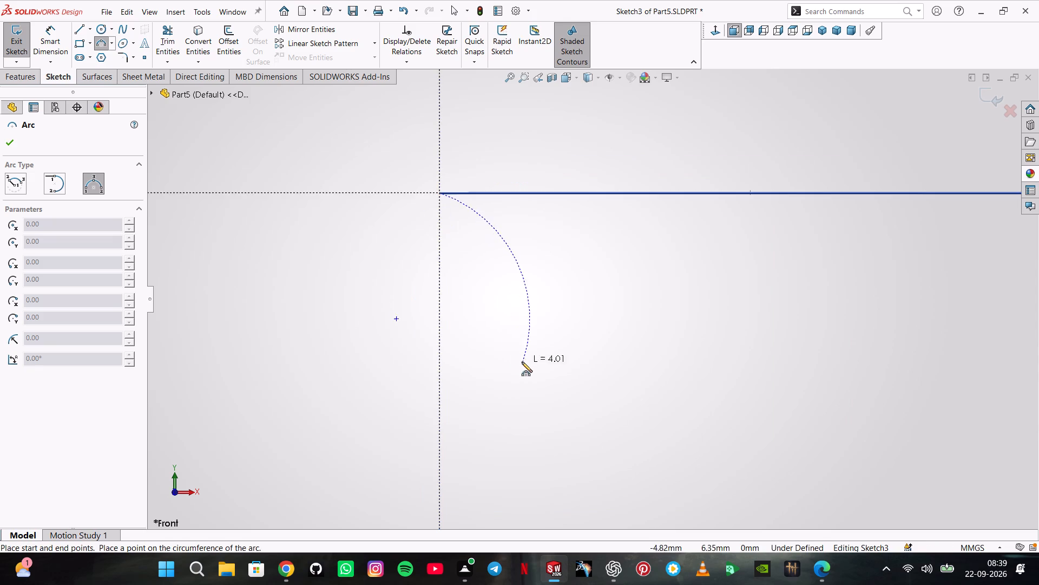
scroll(518, 360, up, 3)
scroll(542, 400, up, 3)
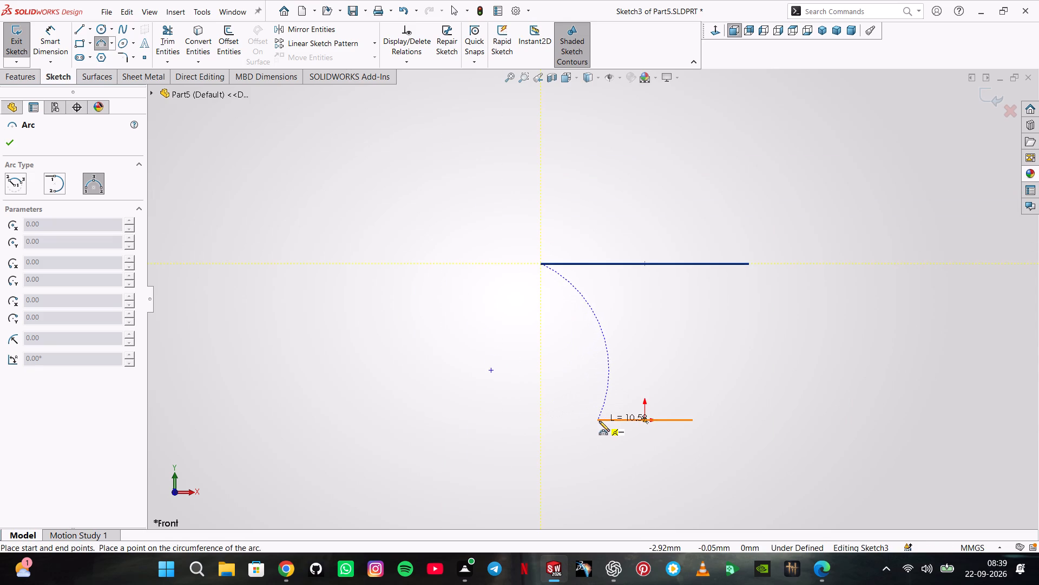
click(599, 420)
click(574, 398)
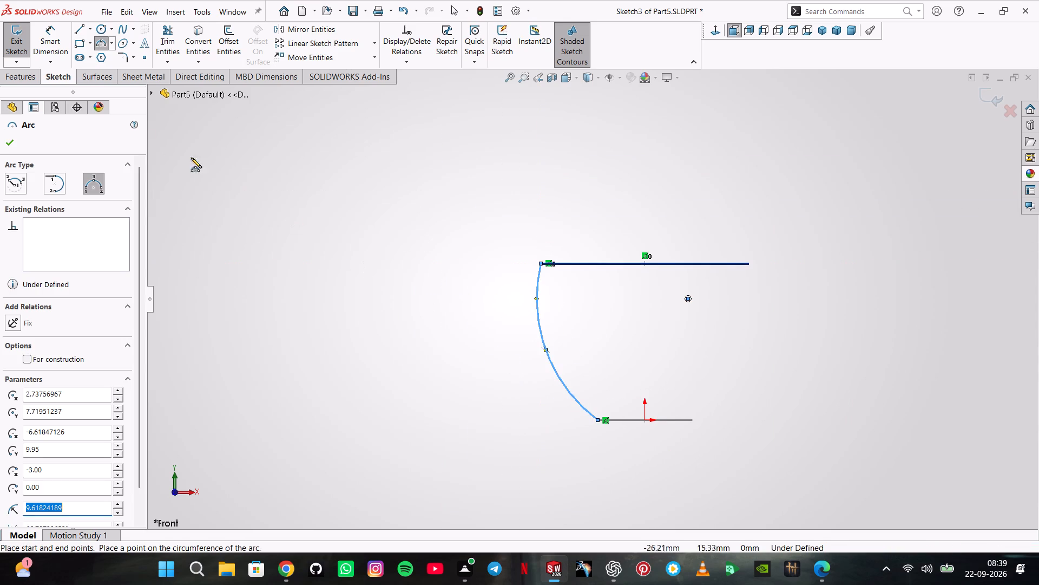
Dimension the arc's radius as 18 mm.
click(47, 43)
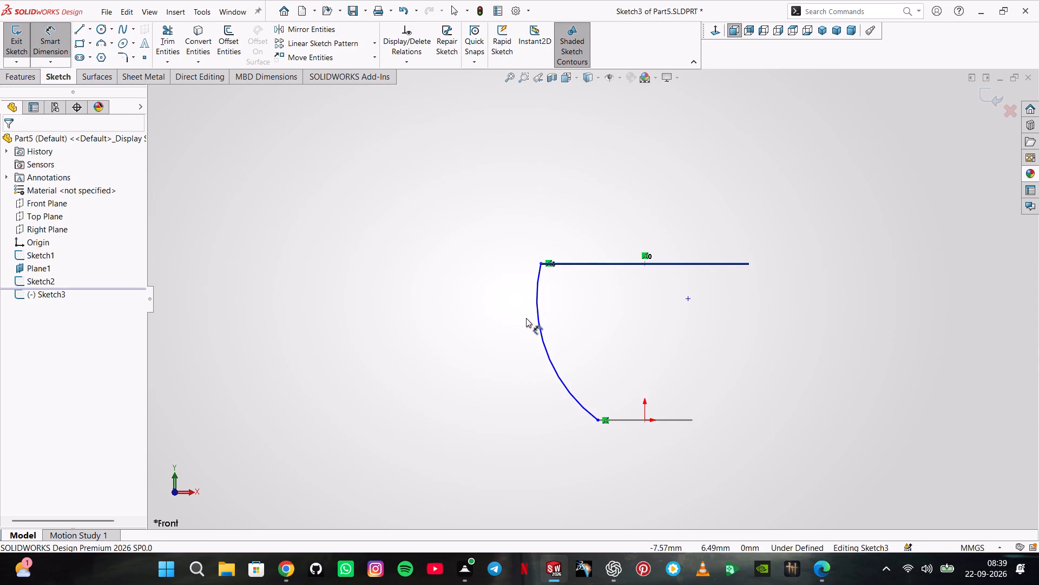
click(538, 318)
click(393, 340)
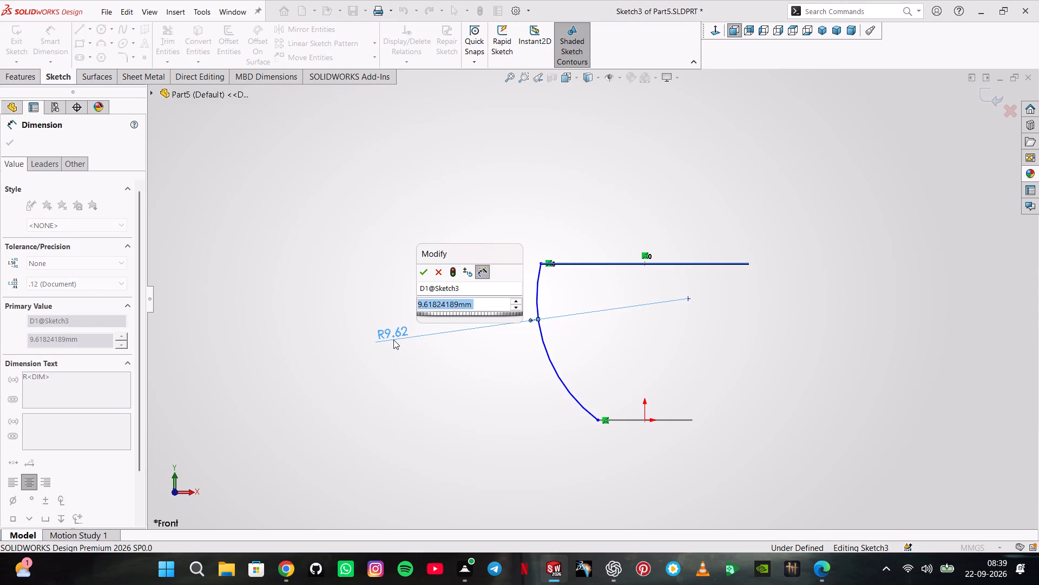
text(18)
key(Return)
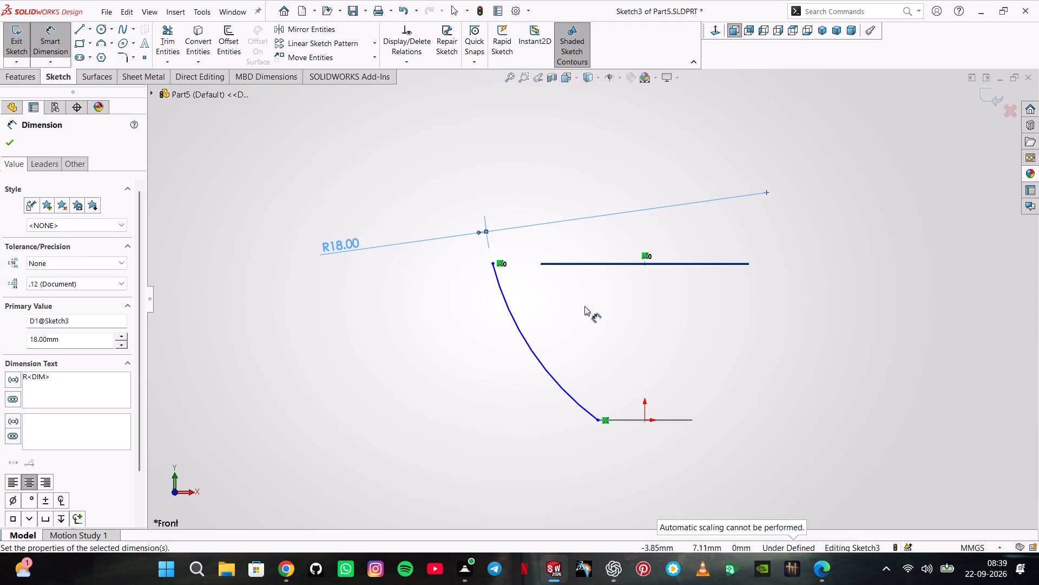
scroll(587, 295, down, 5)
click(59, 47)
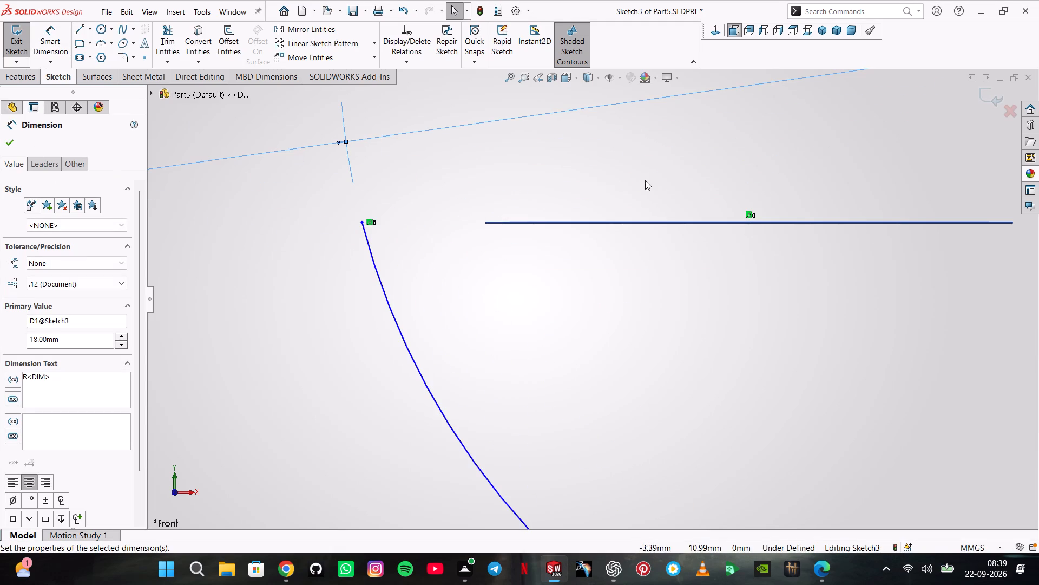
Add a Pierce relation between the arc's upper endpoint and the 12 mm circle on Plane1.
middle_drag(666, 193, 644, 272)
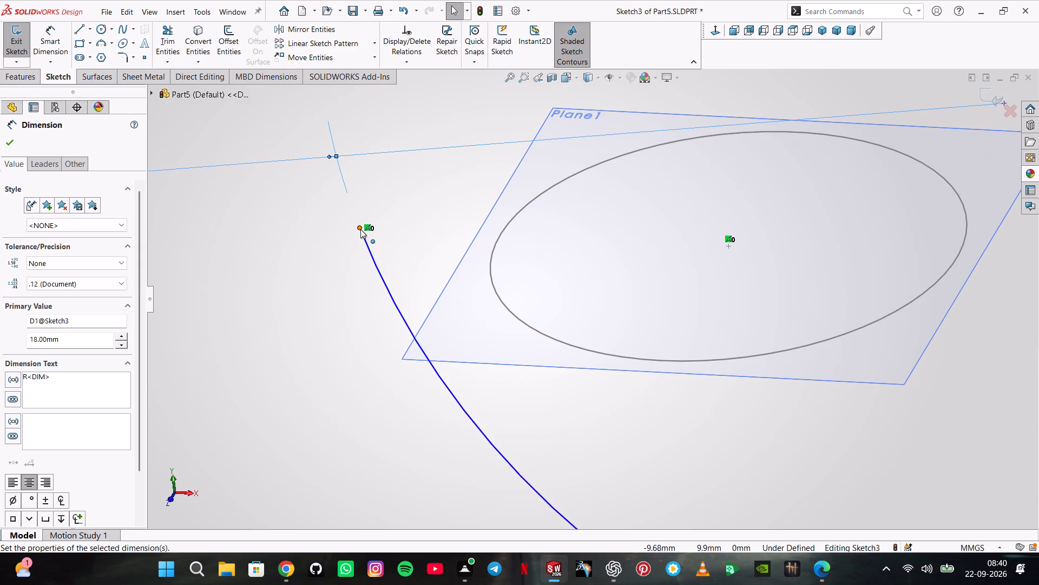
shift+click(360, 227)
shift+click(497, 290)
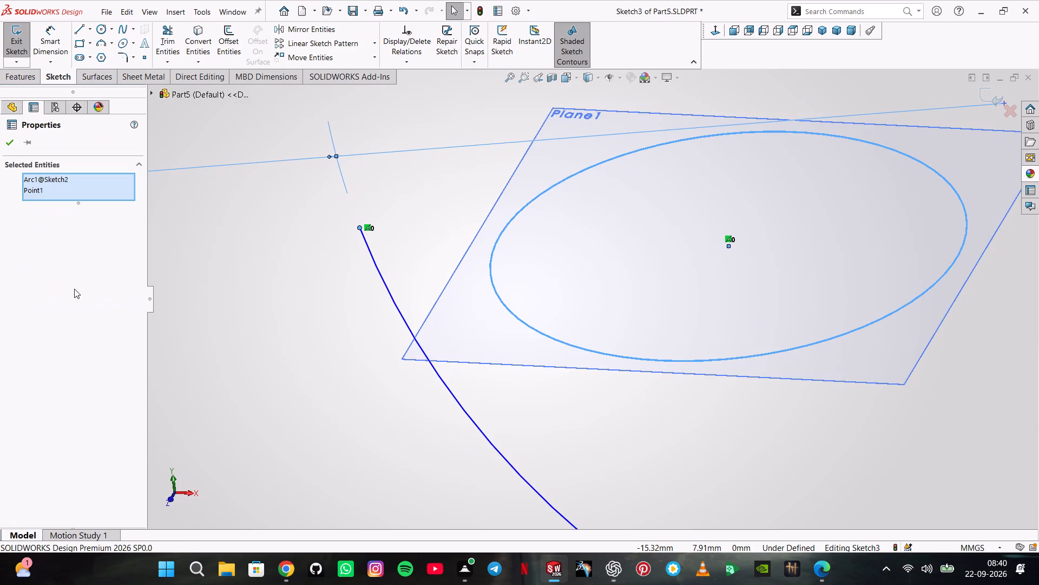
key(Escape)
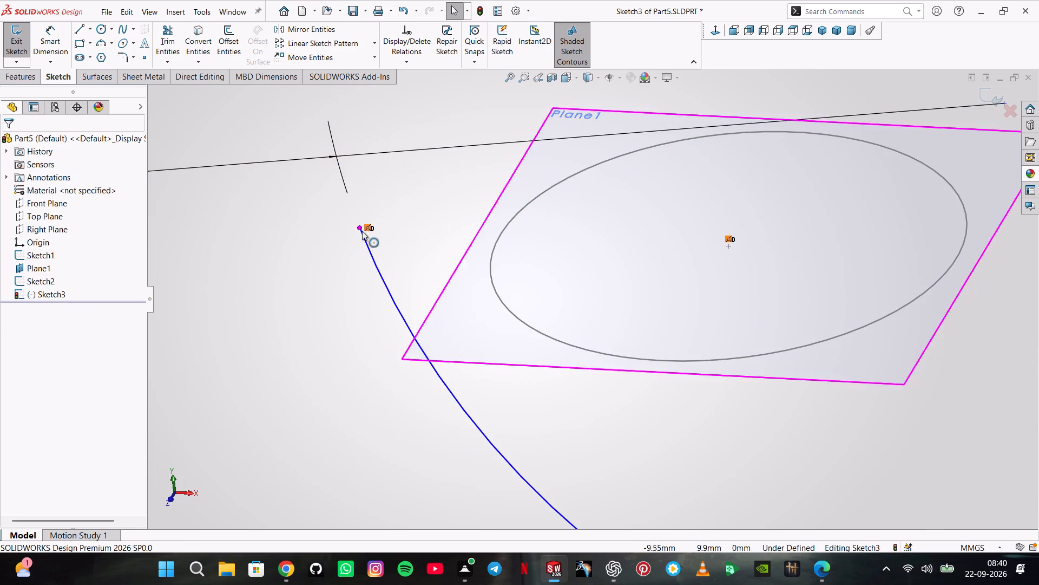
shift+click(359, 228)
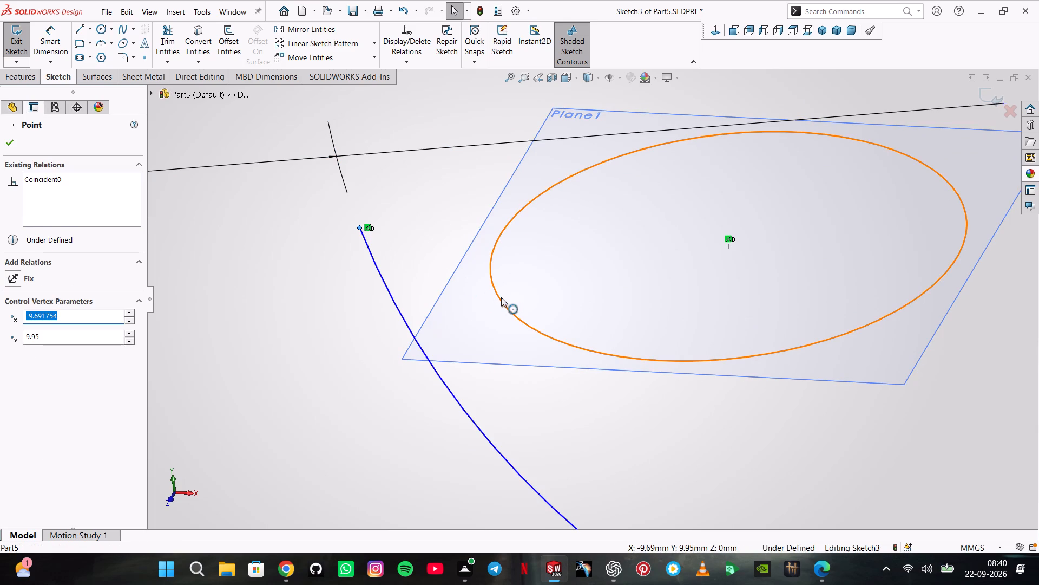
shift+click(501, 297)
click(36, 365)
click(269, 295)
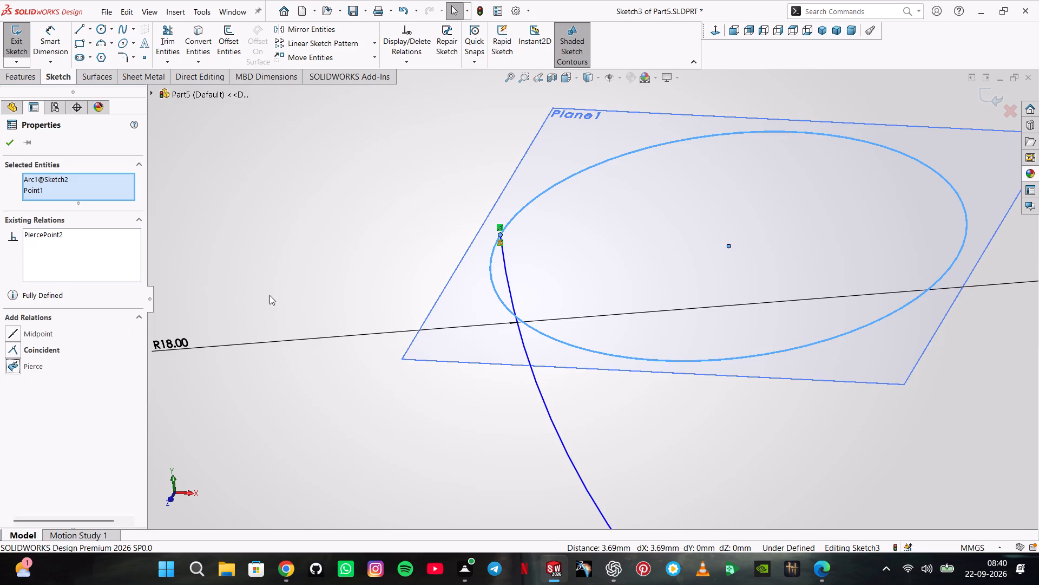
Add a Pierce relation between the arc's lower endpoint and the 6 mm circle on the Top Plane.
scroll(463, 357, up, 3)
scroll(634, 443, down, 2)
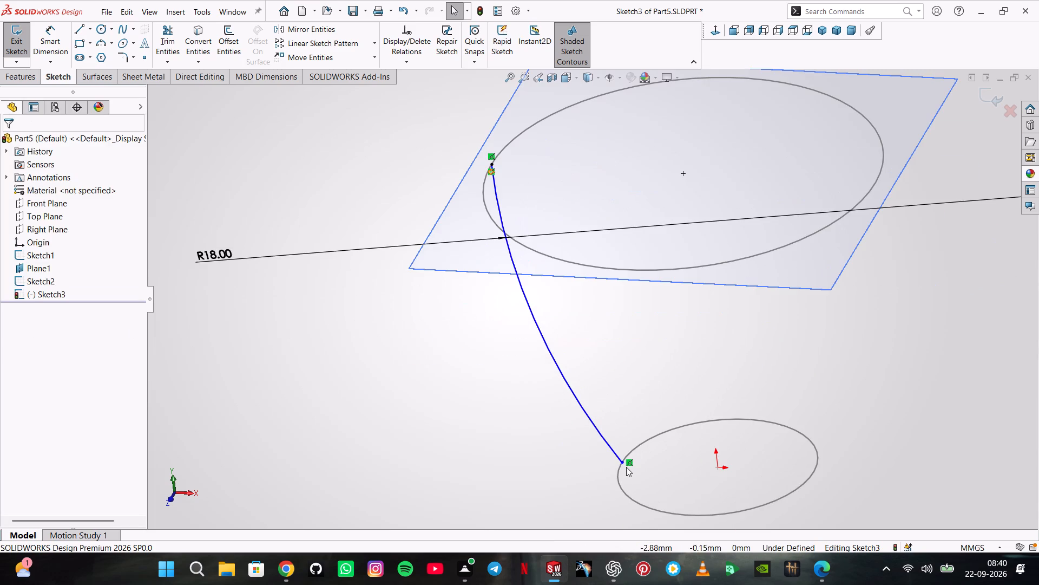
shift+click(621, 460)
shift+click(616, 473)
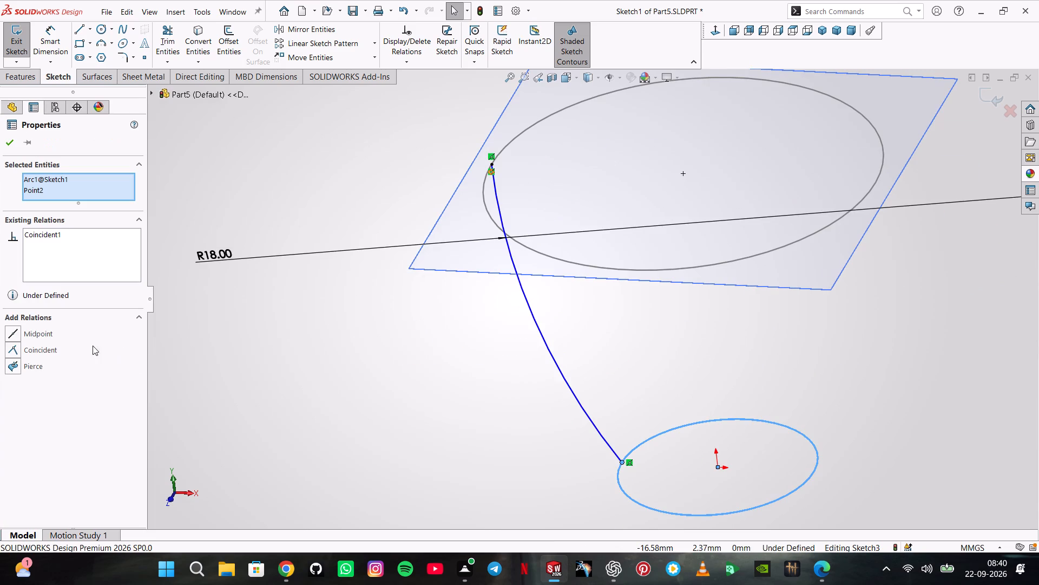
click(34, 369)
click(299, 316)
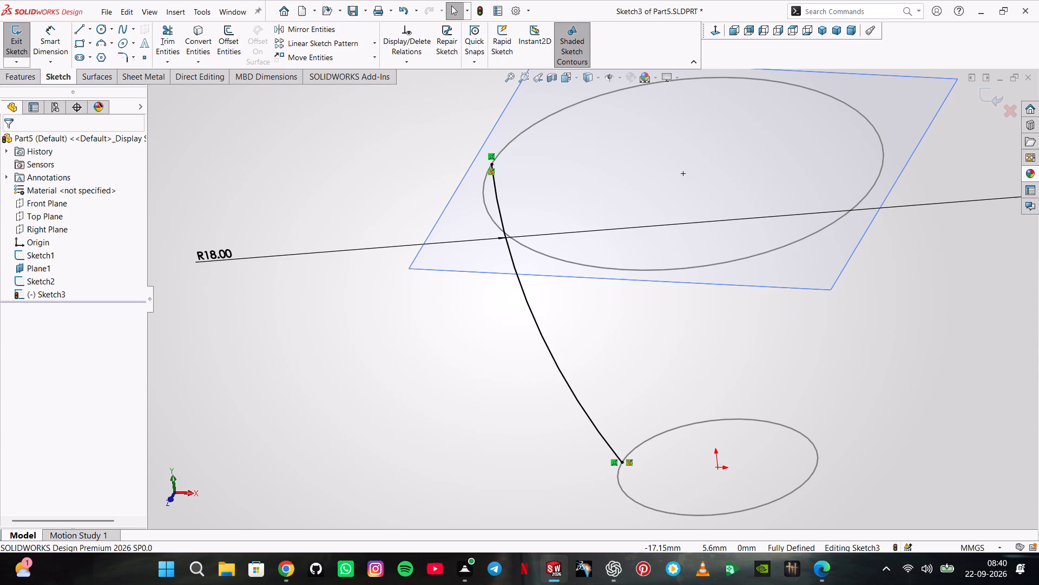
Mirror the 18 mm radius arc about the Right Plane, keeping the original.
click(720, 30)
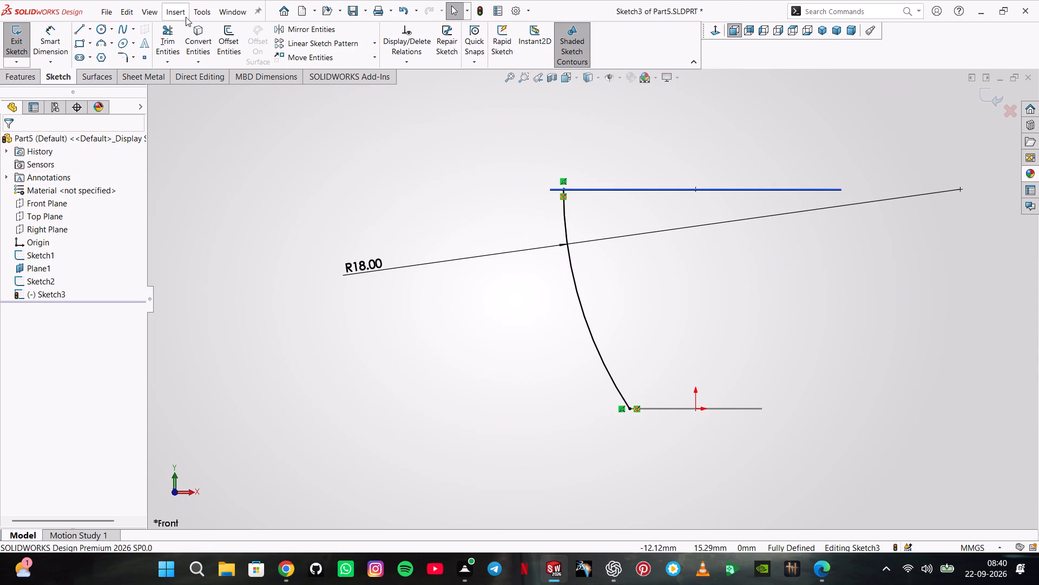
click(278, 29)
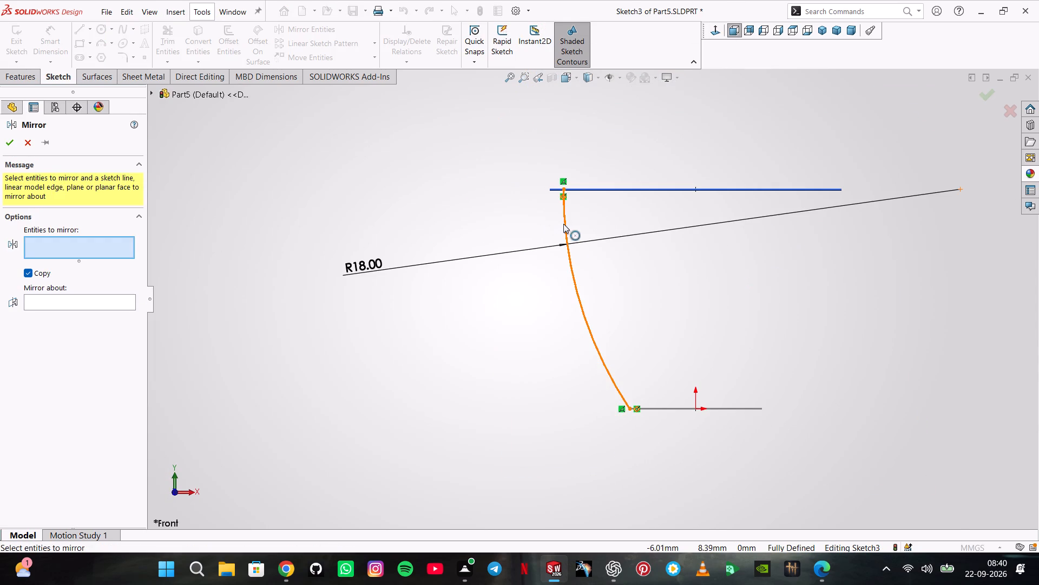
click(563, 224)
click(115, 302)
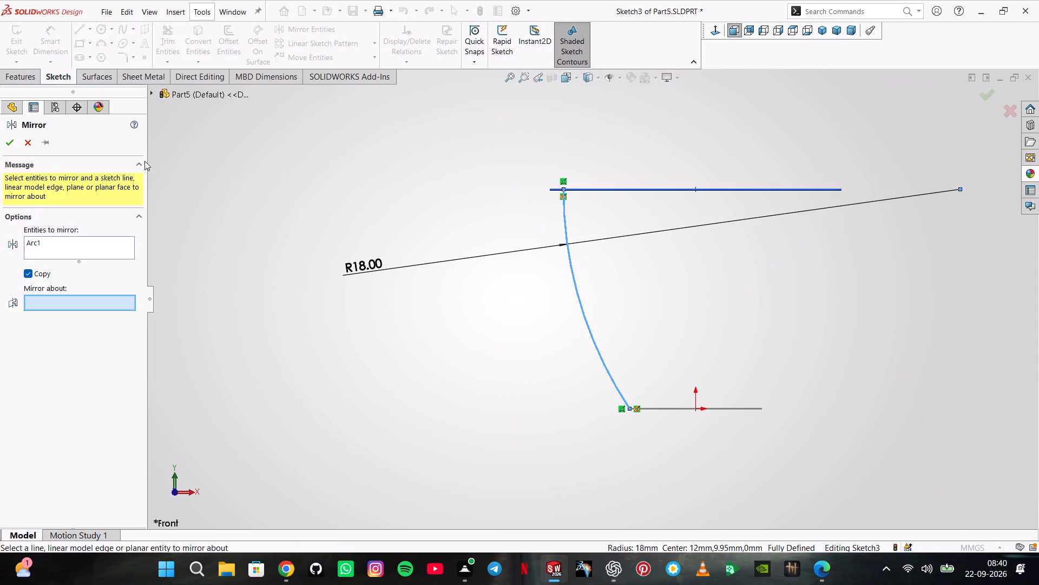
click(150, 90)
click(200, 182)
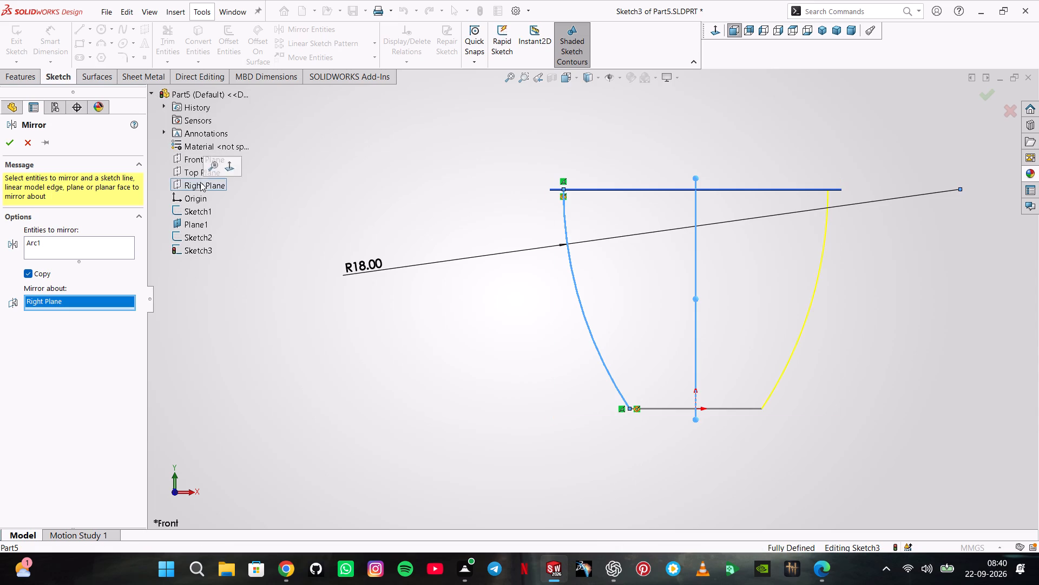
click(9, 144)
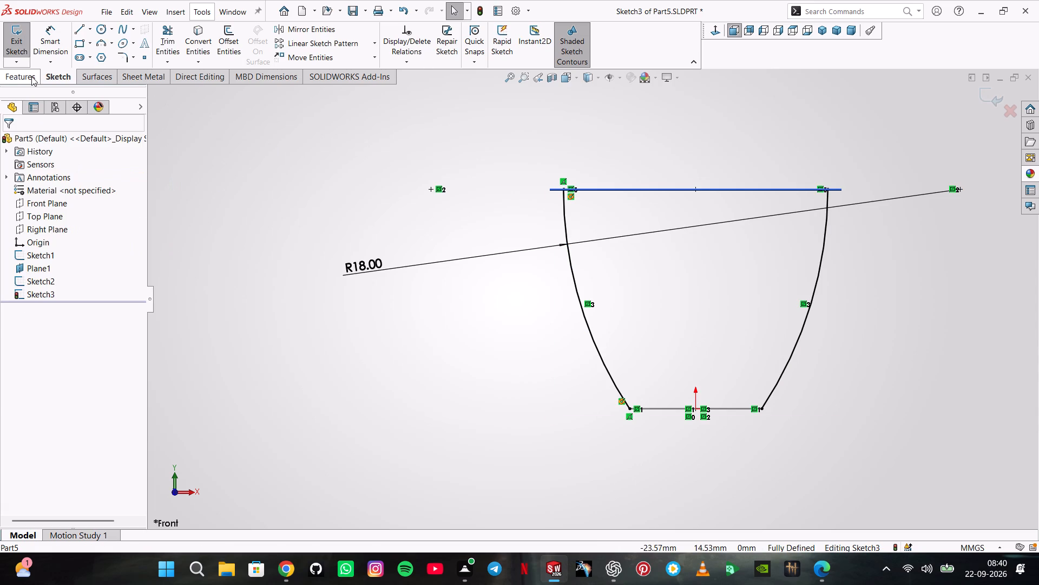
Exit the arc sketch and start a boss Loft using the 12 mm circle on Plane1 and the 6 mm base circle as profiles.
click(31, 76)
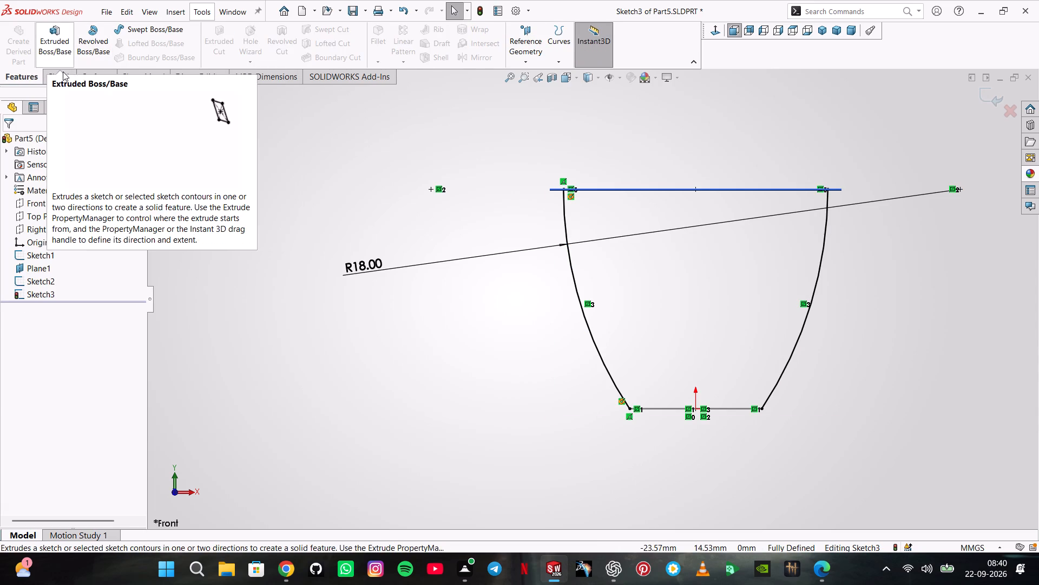
click(63, 71)
click(21, 43)
click(35, 75)
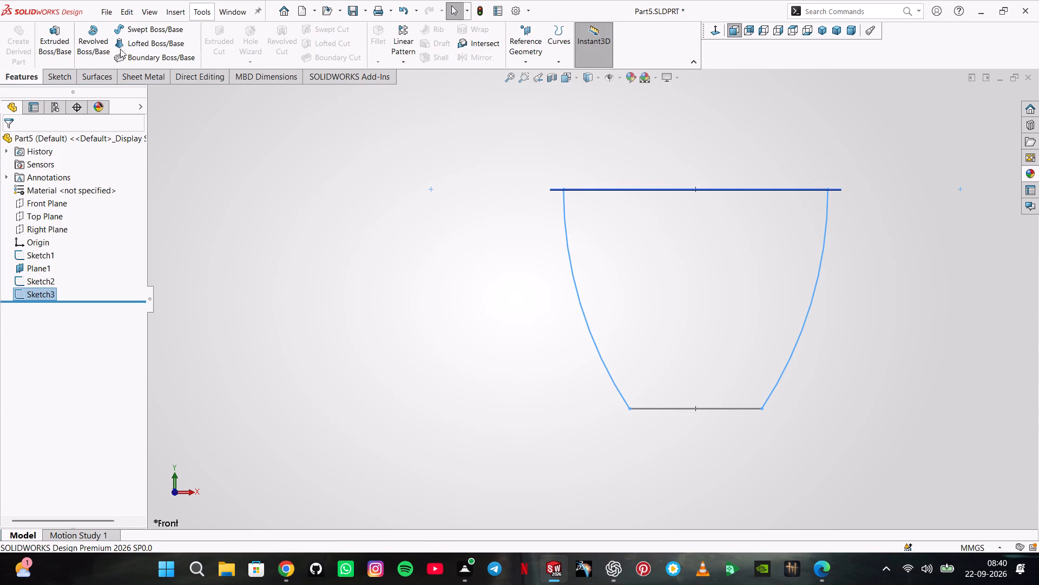
click(143, 41)
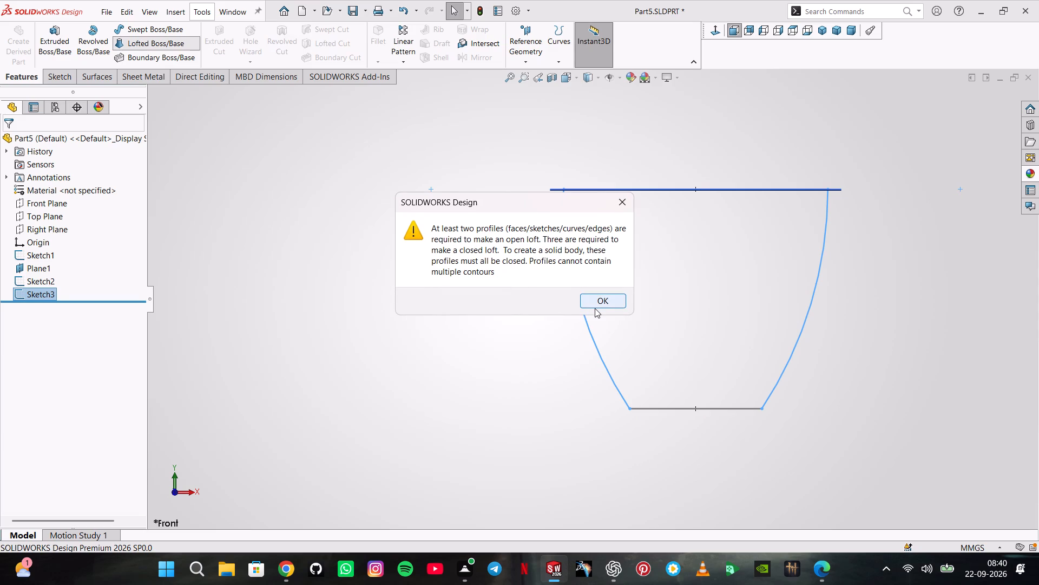
click(595, 308)
middle_drag(638, 180, 648, 209)
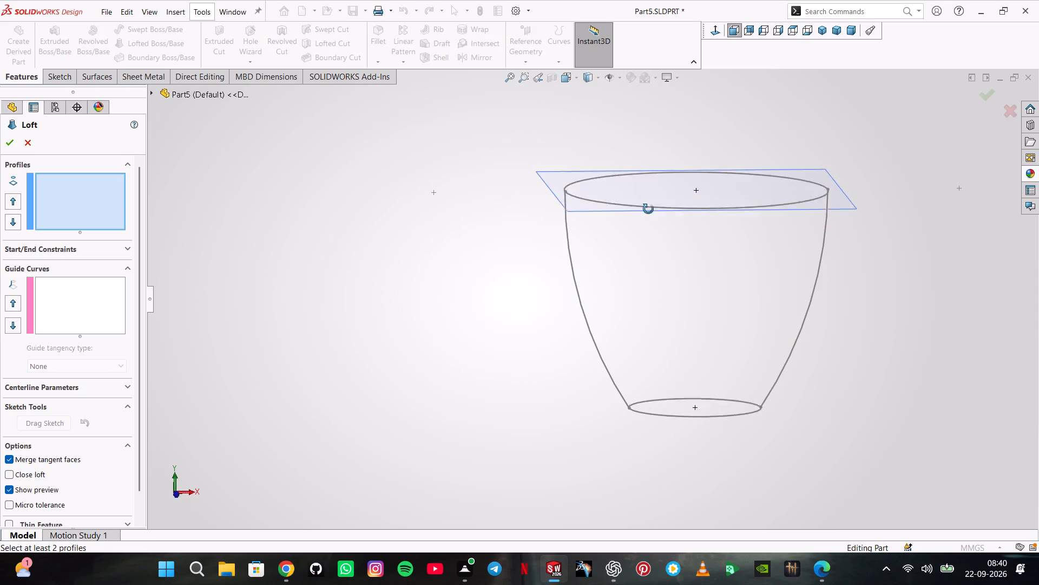
middle_drag(648, 209, 628, 191)
scroll(627, 199, up, 1)
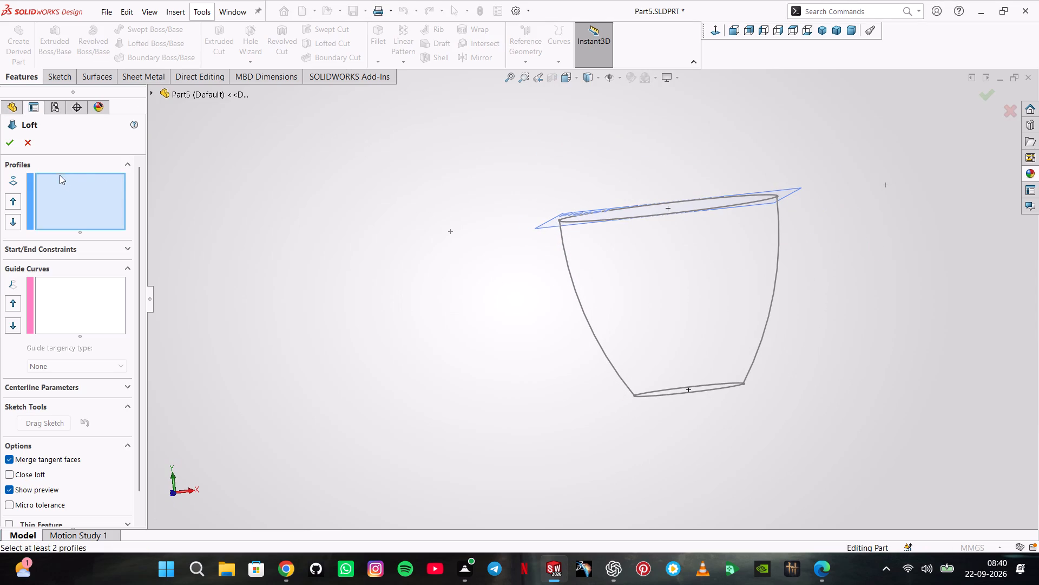
click(72, 182)
click(727, 209)
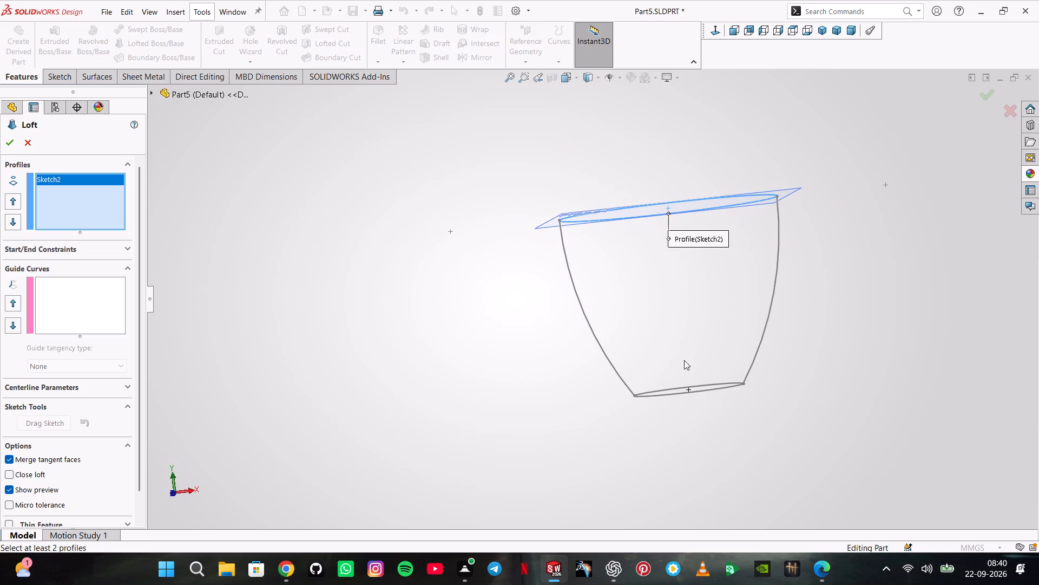
click(687, 392)
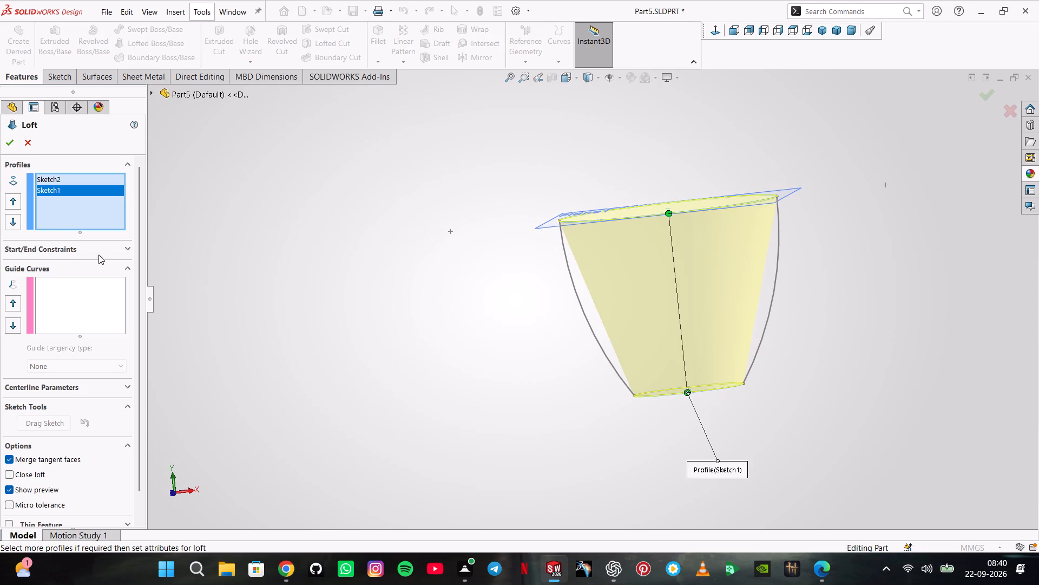
Add both 18 mm radius arcs as open-group guide curves, with influence To Next Guide, and create the solid loft.
click(93, 303)
click(568, 262)
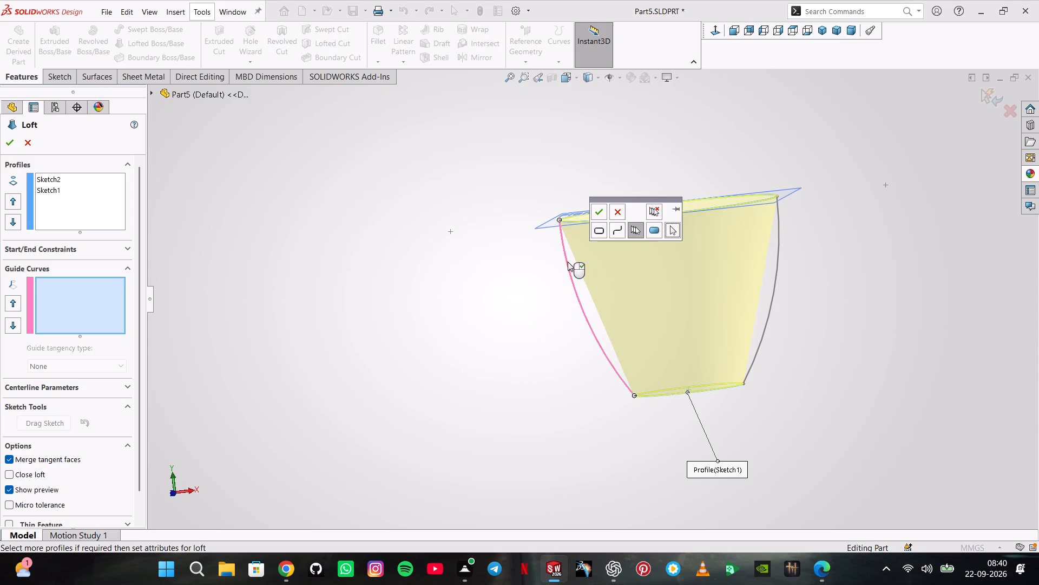
click(596, 212)
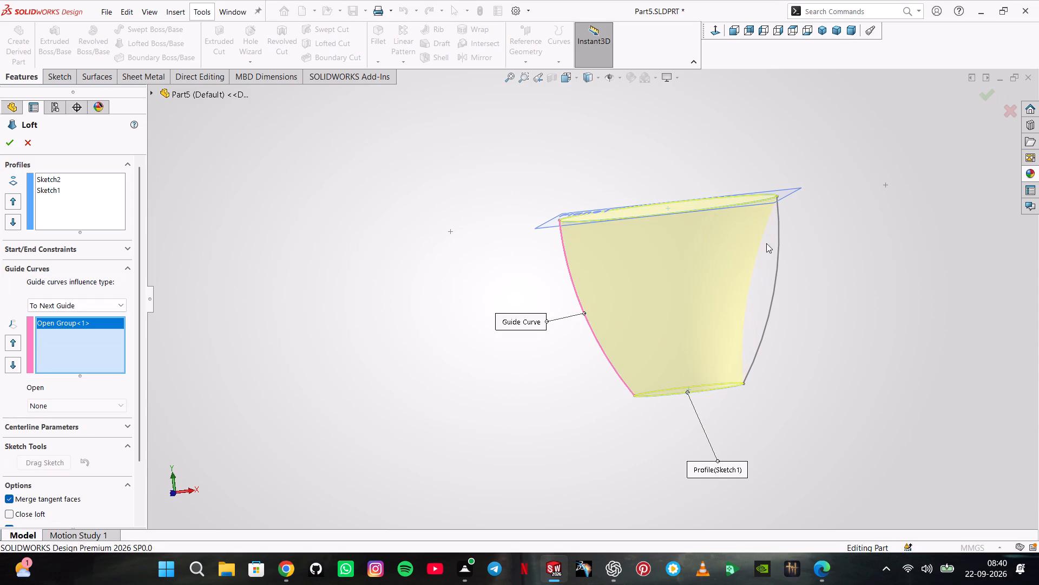
click(780, 252)
click(803, 206)
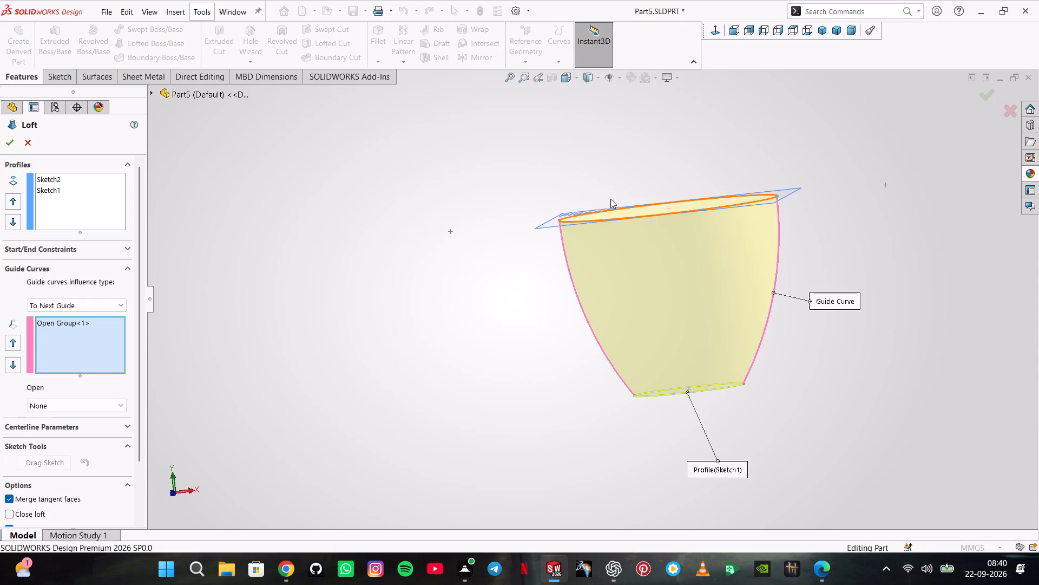
click(10, 137)
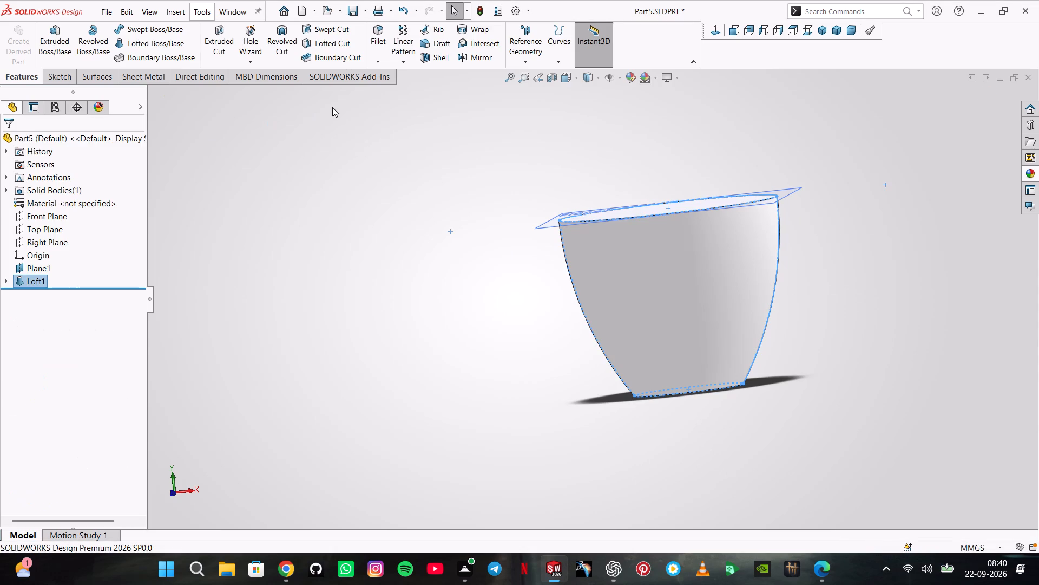
click(332, 107)
middle_drag(356, 128, 392, 198)
scroll(356, 128, up, 1)
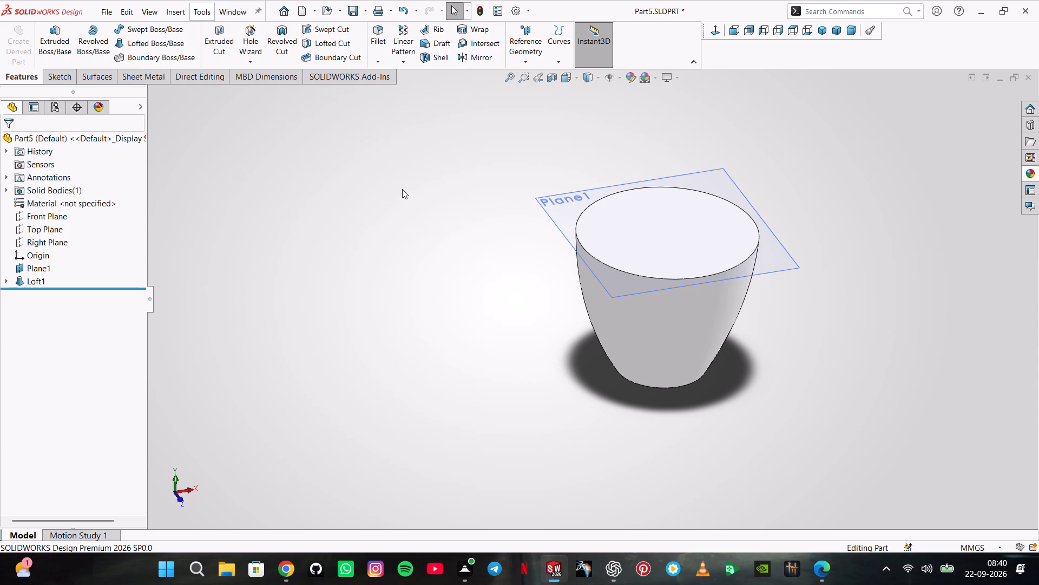
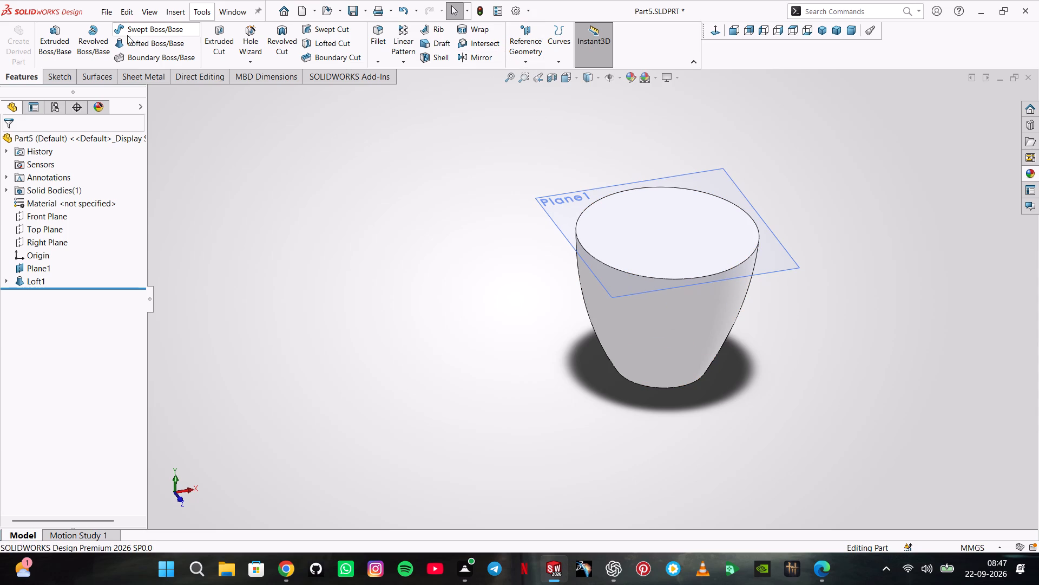
Open a sketch on Plane1 and draw a circle of about 14.2 mm diameter centred on the origin.
click(567, 203)
click(620, 173)
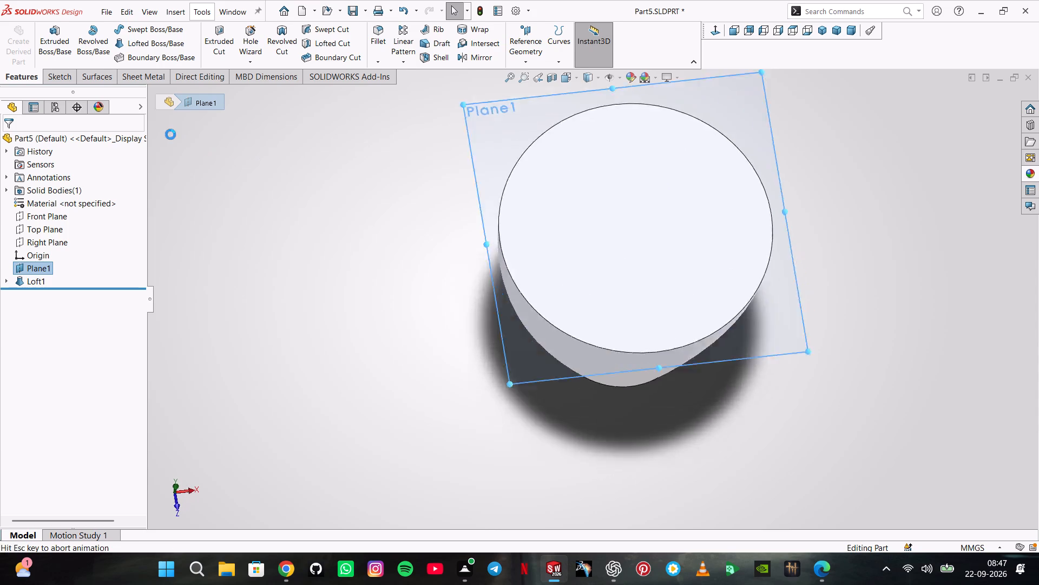
click(108, 32)
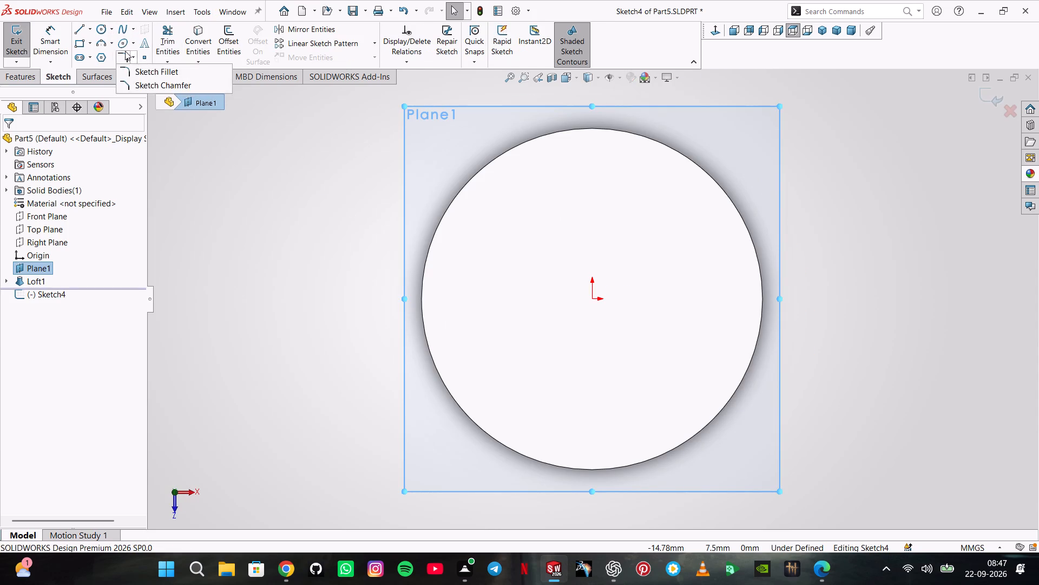
click(98, 29)
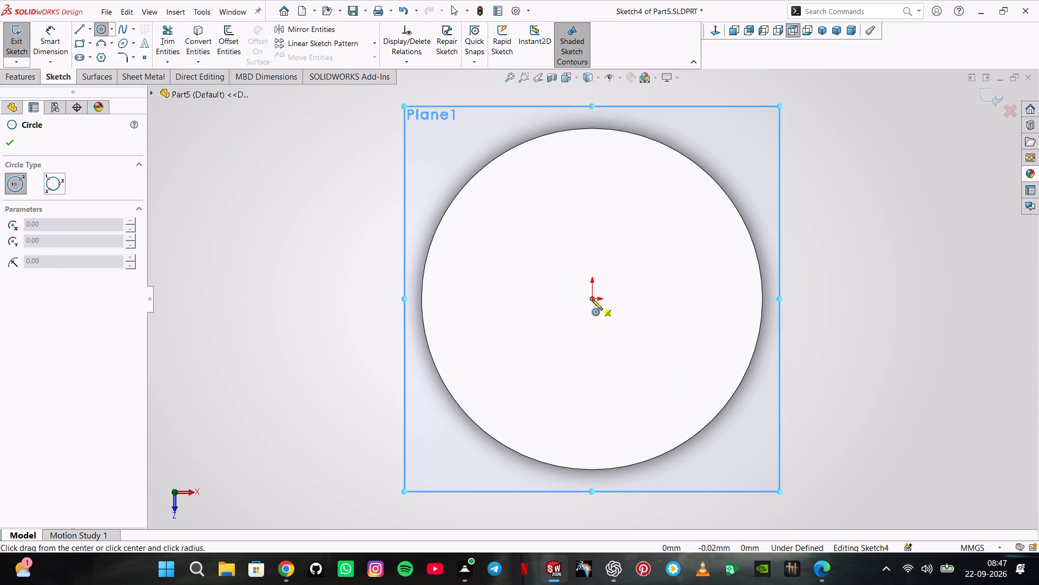
click(592, 300)
click(620, 499)
Dimension the new circle on Plane1 to a diameter of 15 mm.
click(41, 37)
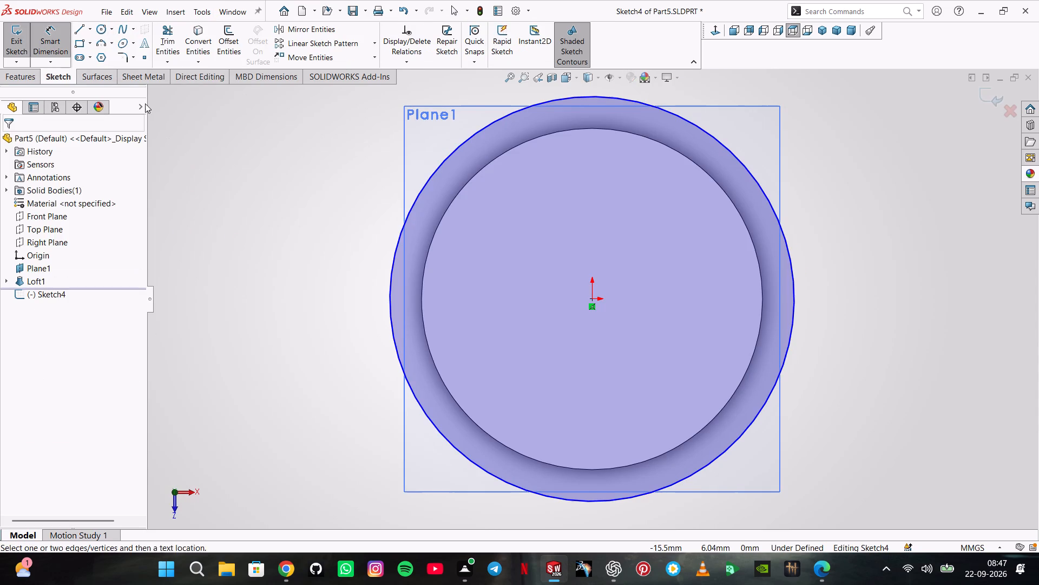
click(387, 297)
click(295, 303)
text(185)
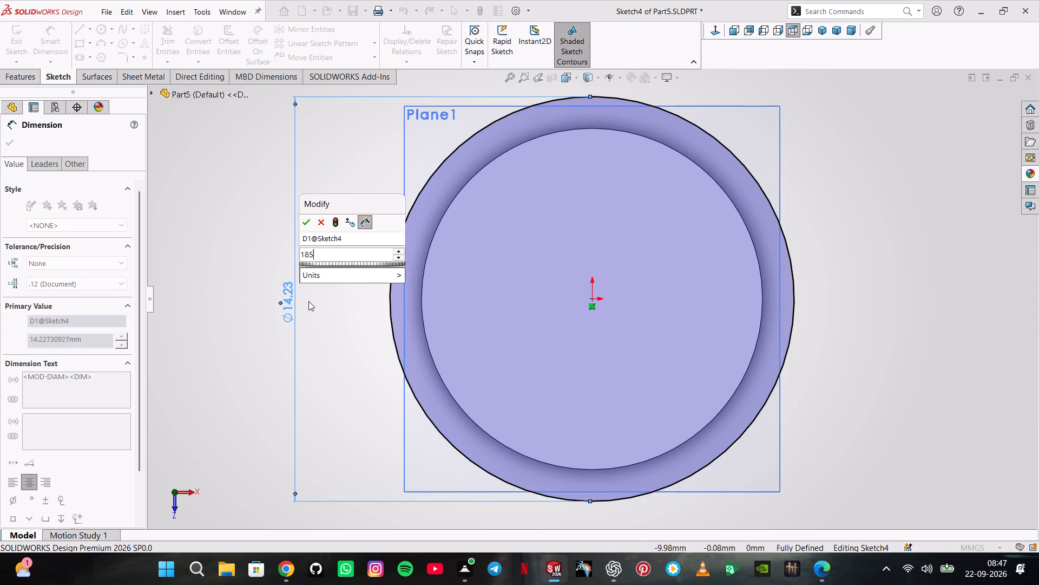
key(Return)
key(Return)
key(Return)
key(Return)
key(Return)
key(Return)
key(Return)
key(Return)
key(Return)
key(Return)
key(Return)
key(Return)
key(Return)
key(Return)
key(Return)
key(Return)
key(Return)
key(Return)
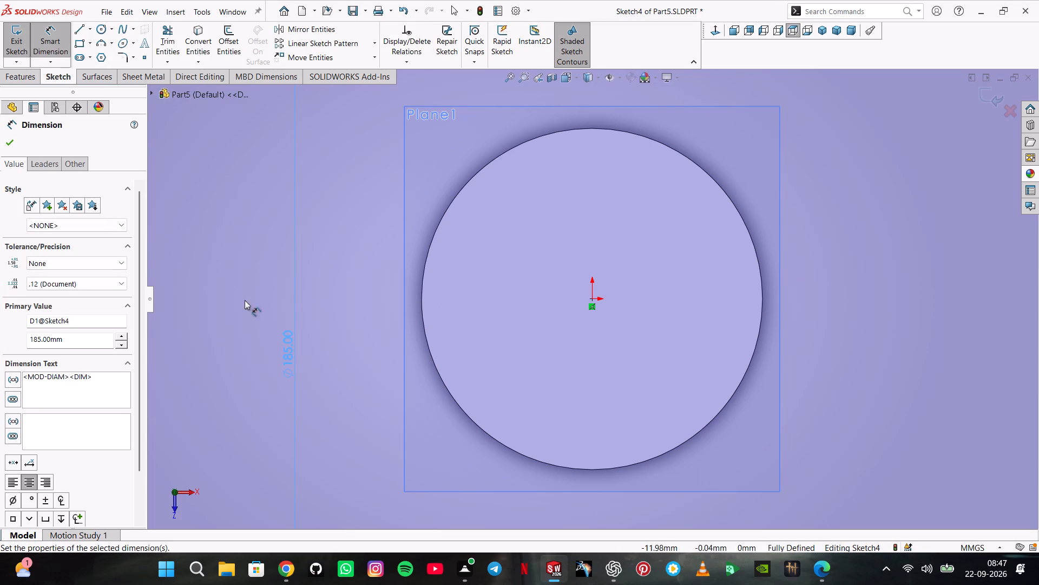
double_click(101, 337)
text(15)
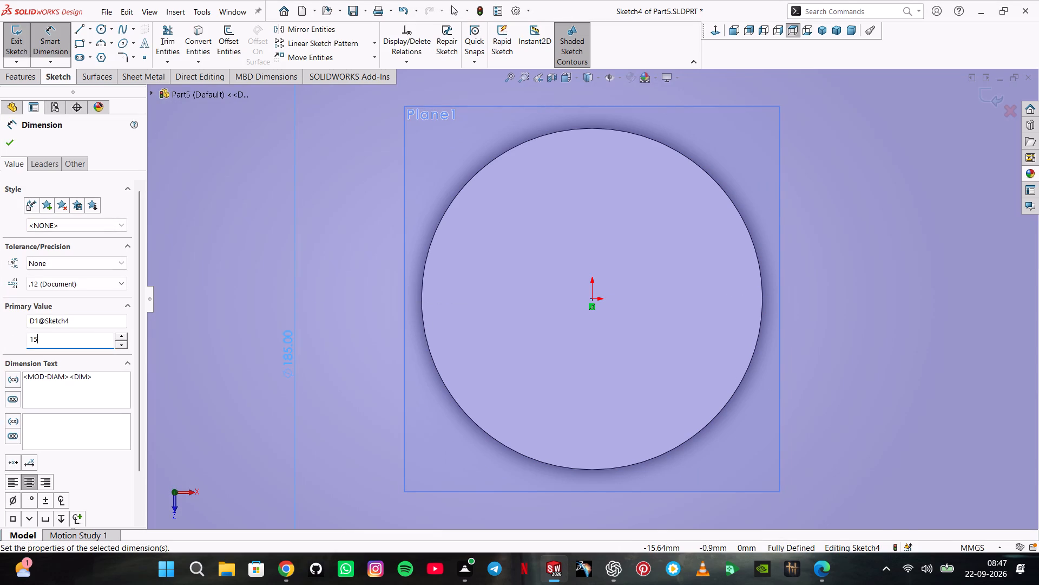
key(Return)
key(Return)
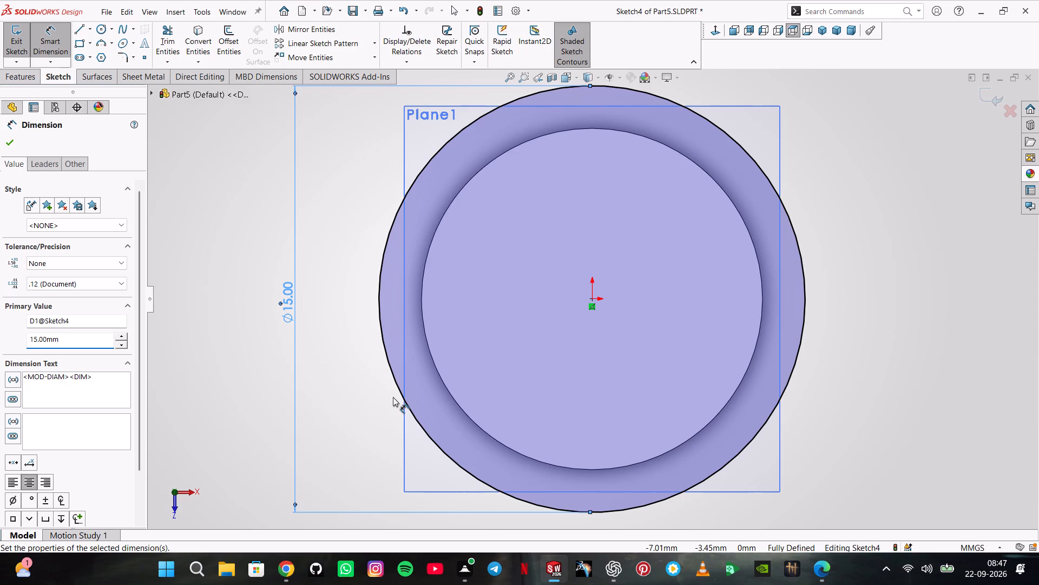
Extrude the 15 mm circle as a blind boss 2 mm upward from Plane1, merged with the loft.
click(33, 80)
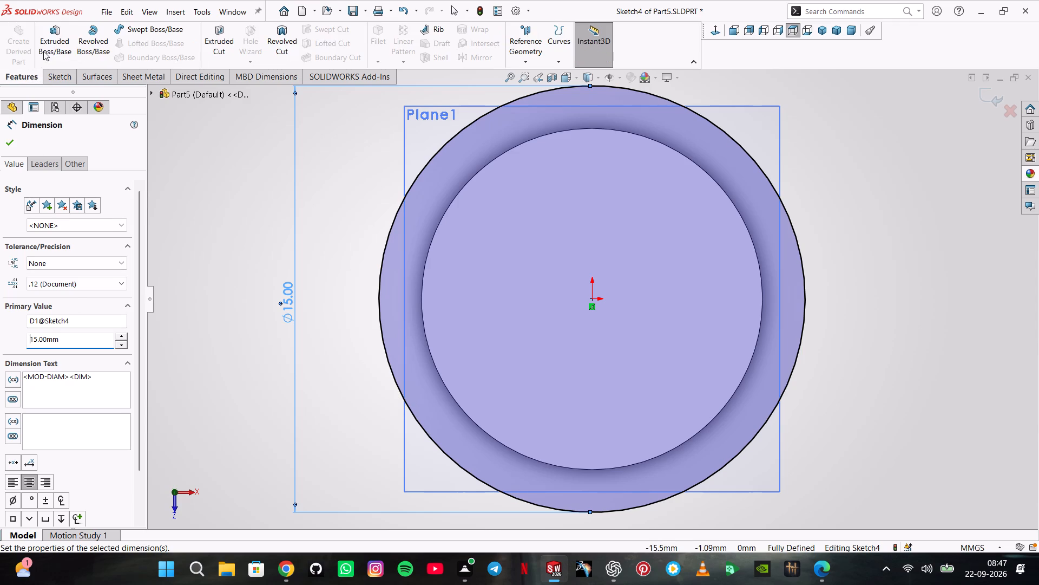
click(48, 47)
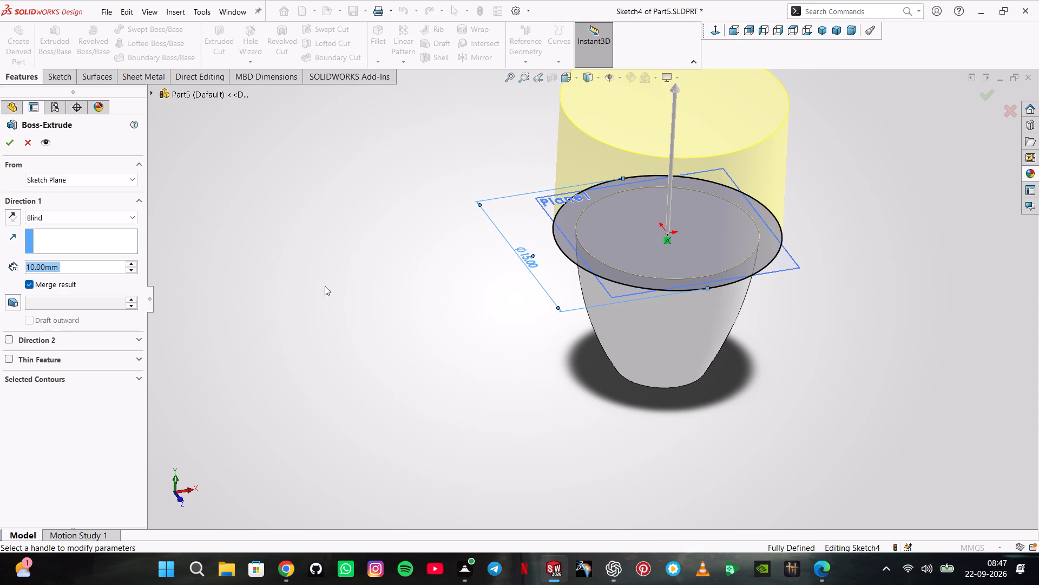
key(2)
key(Return)
key(Return)
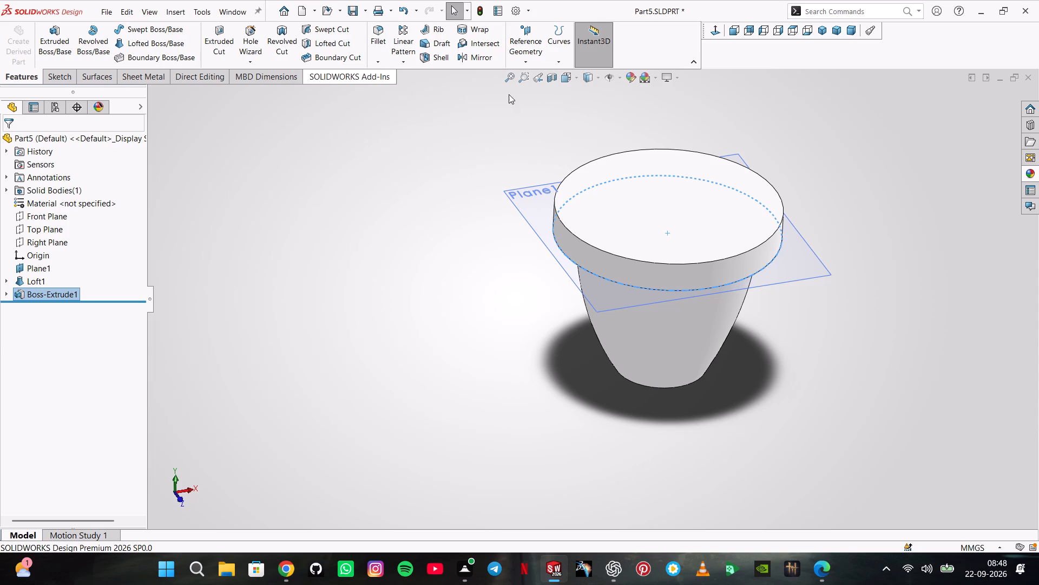
Open a sketch on the upper face of the 15 mm collar and draw a circle of about 12.1 mm diameter at the origin.
click(701, 237)
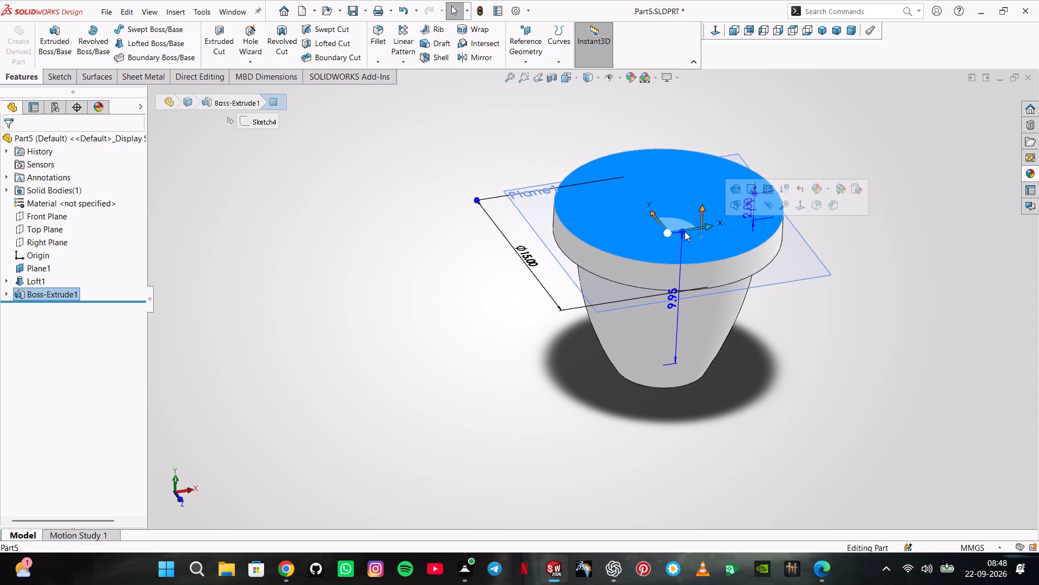
click(751, 206)
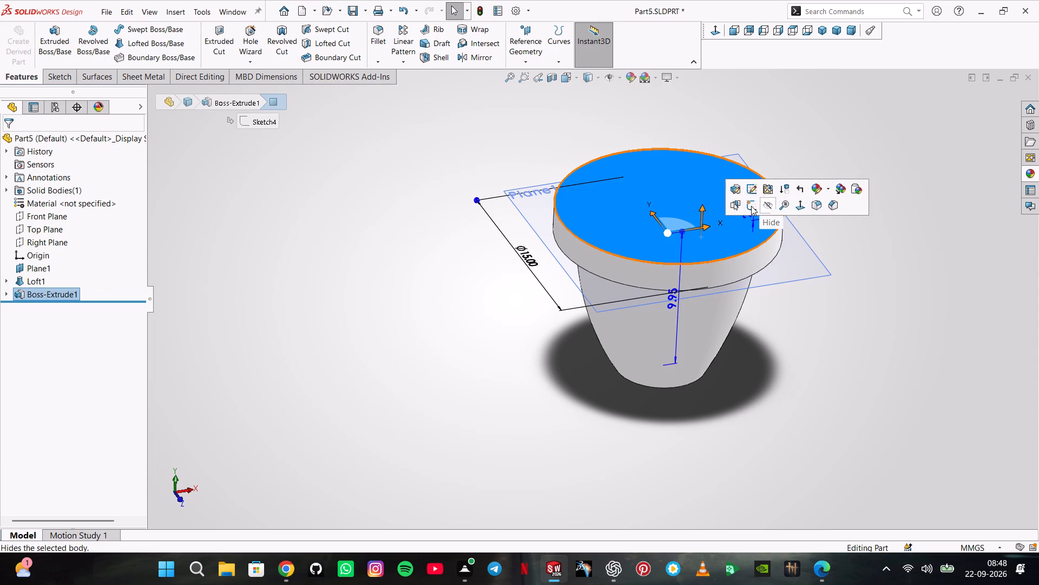
click(96, 30)
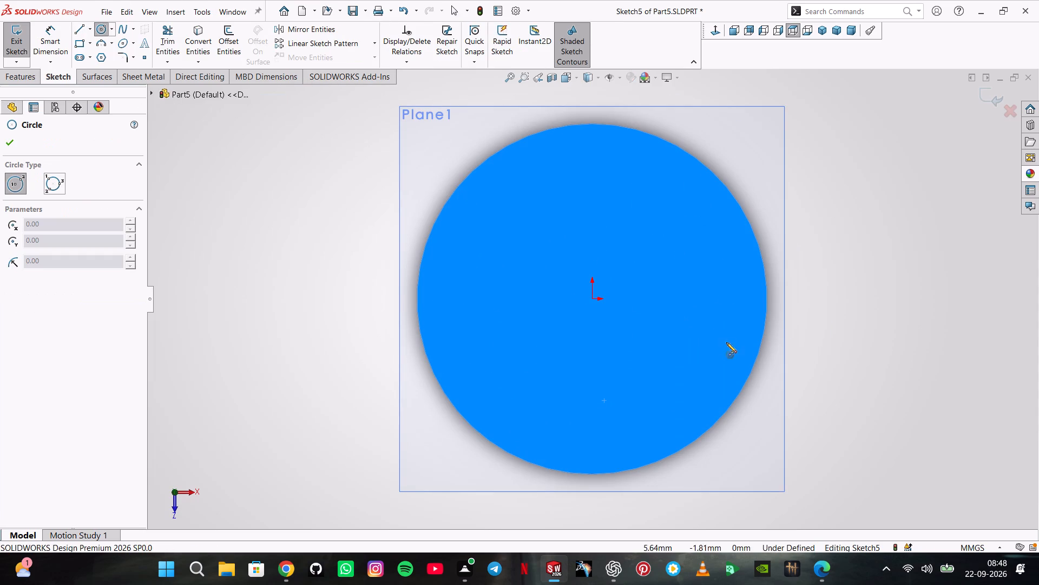
click(594, 296)
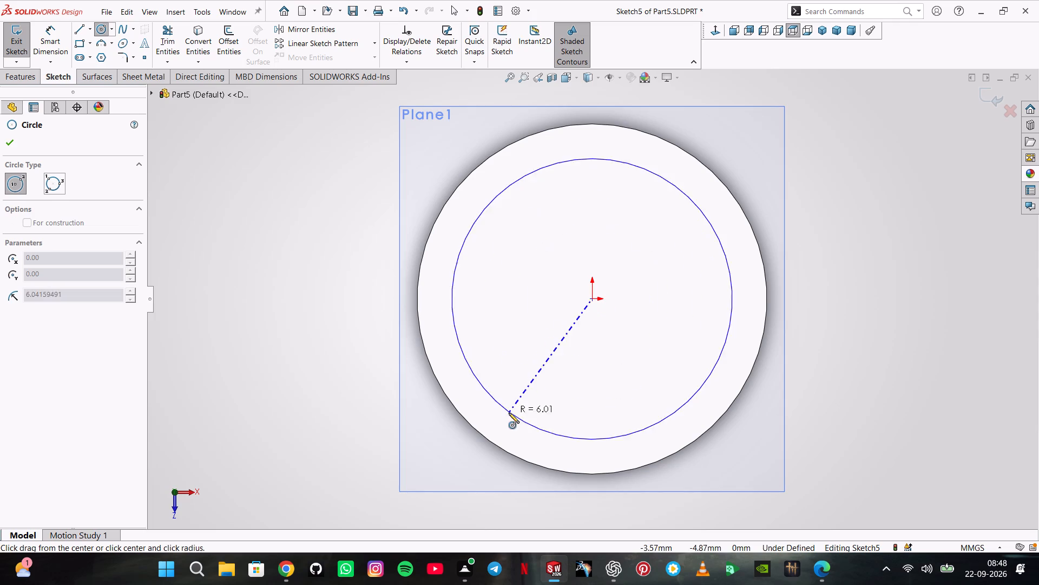
click(509, 413)
Dimension the circle on the collar face to a diameter of 12 mm.
click(38, 47)
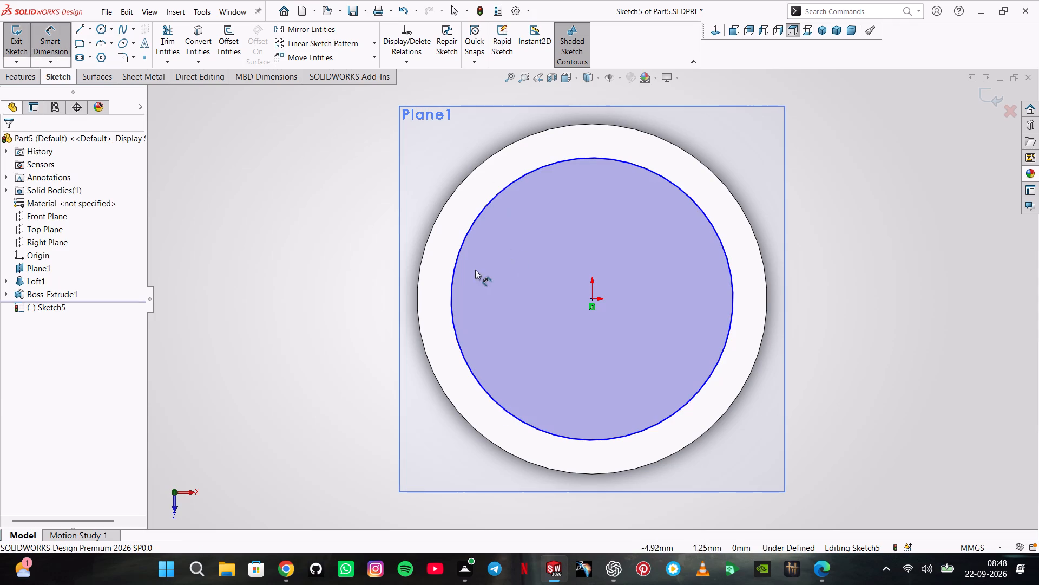
click(457, 259)
click(272, 236)
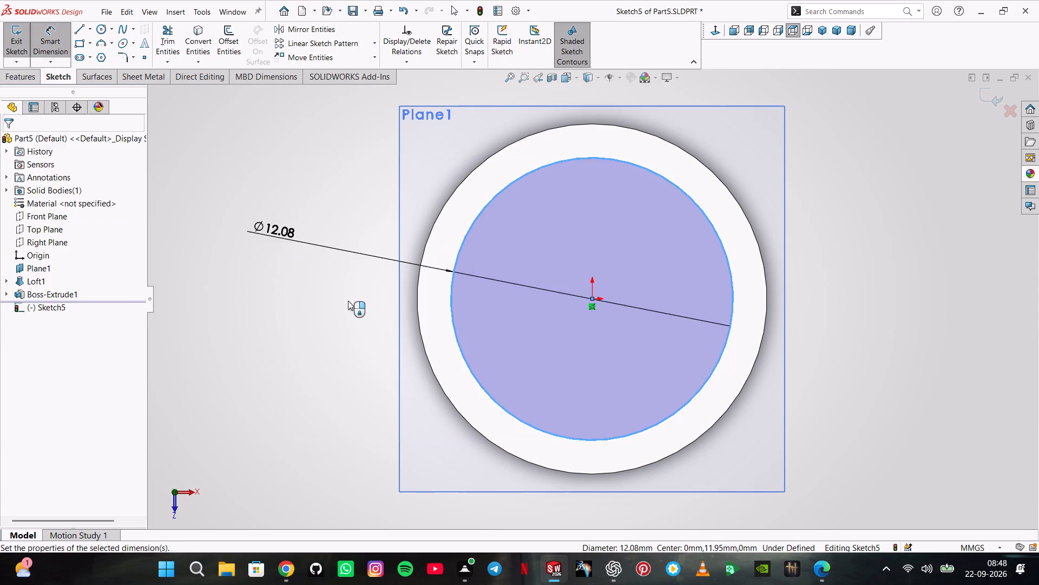
text(123)
key(Return)
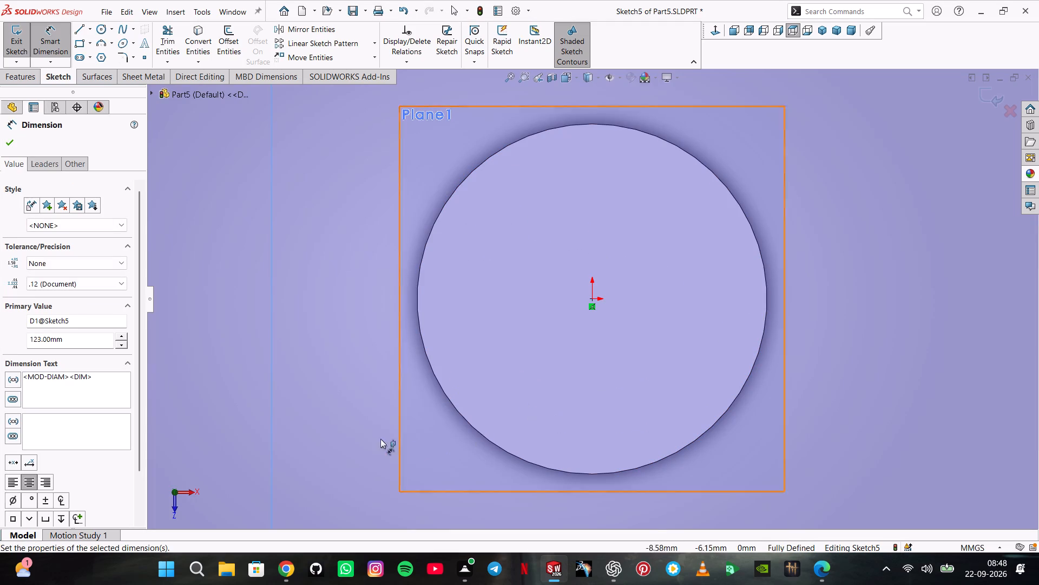
double_click(89, 342)
text(12)
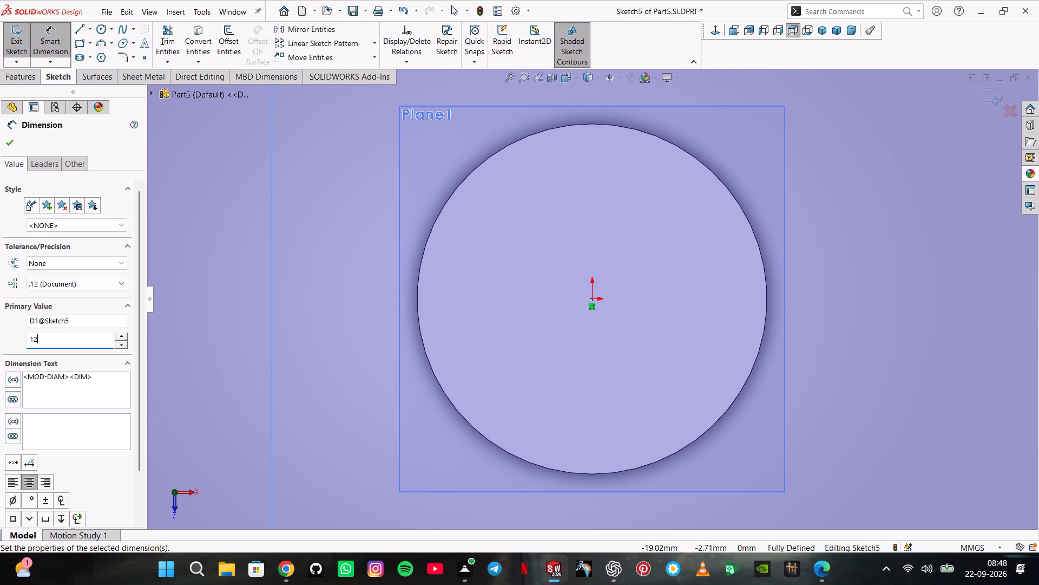
key(Return)
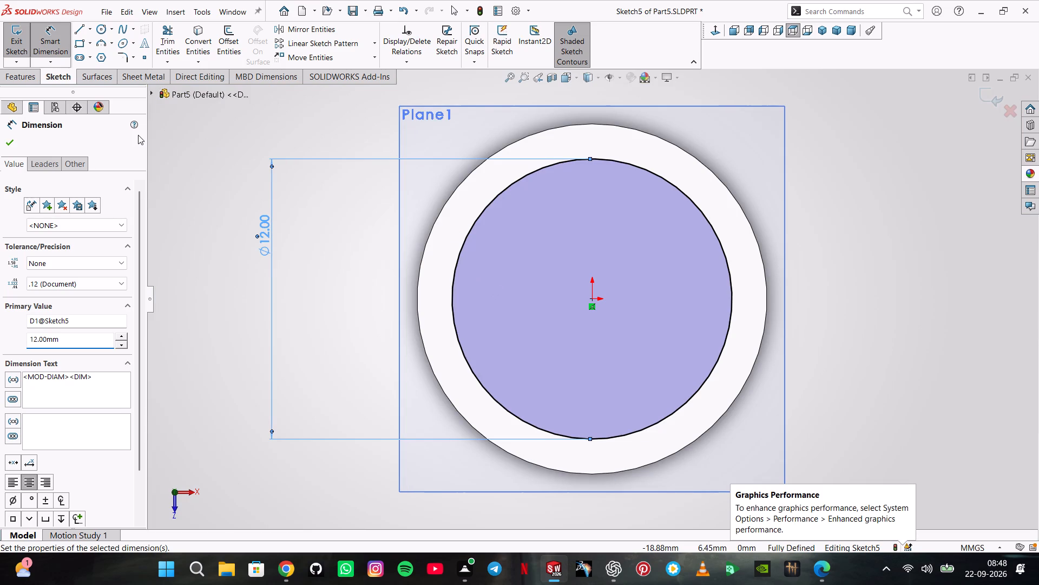
Extrude the 12 mm circle as a blind boss 6.85 mm upward from the collar, with merged result.
click(38, 68)
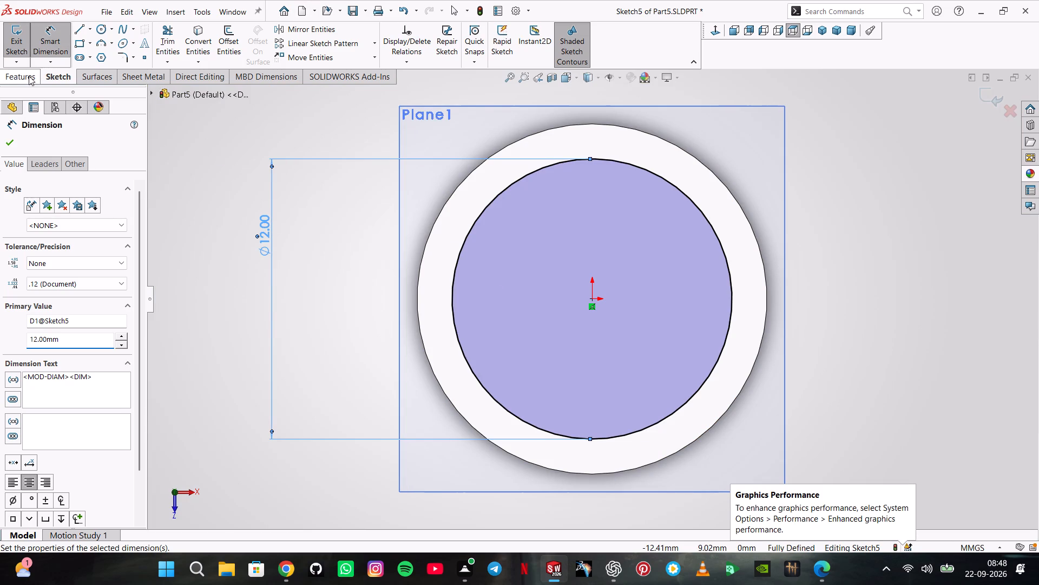
click(28, 76)
click(51, 38)
text(6.)
text(85)
key(Return)
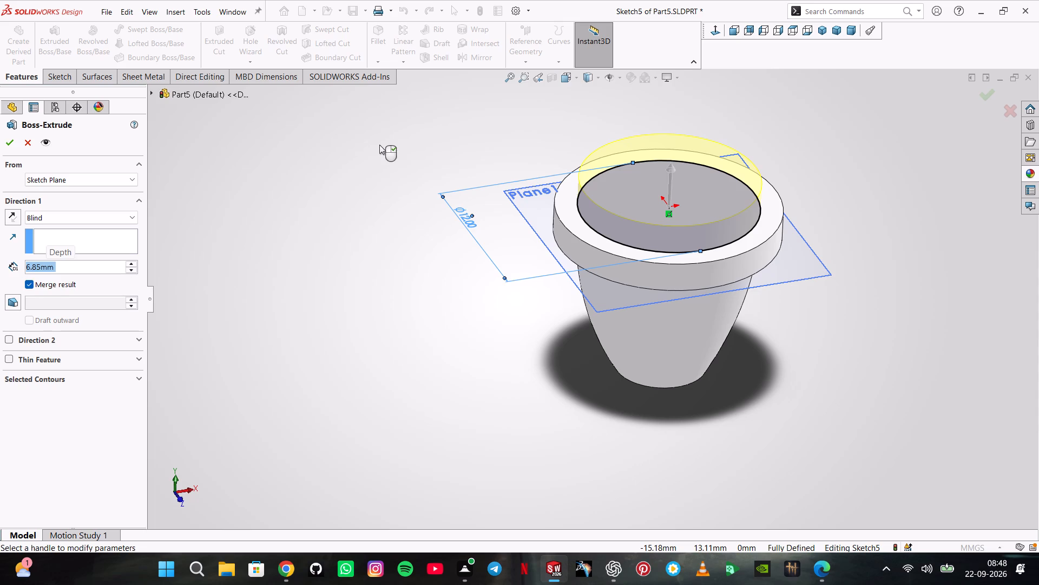
key(Return)
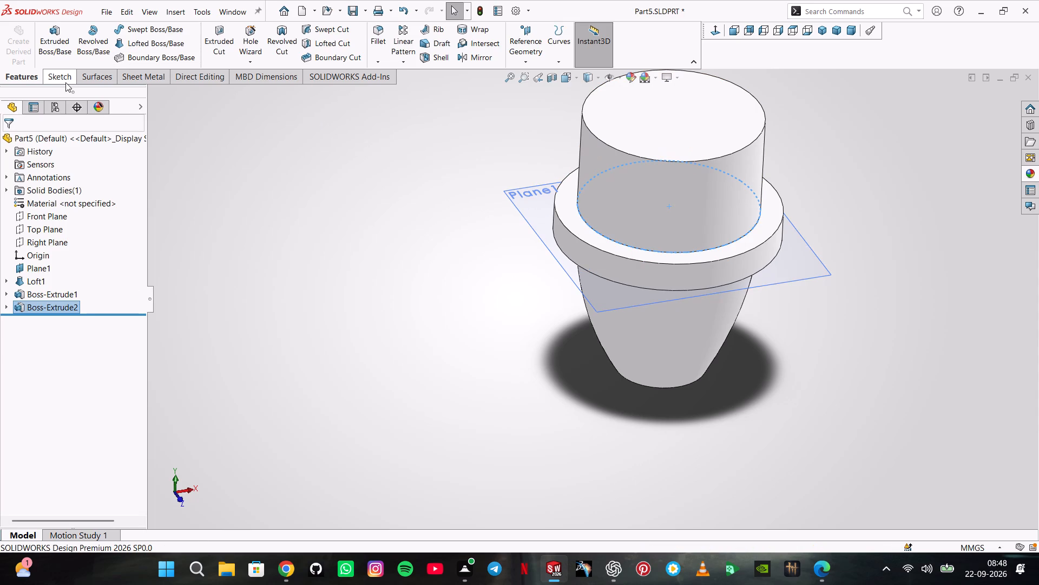
Open a sketch on the upper face of the 12 mm cylinder and draw an origin-centred circle of about 17.9 mm diameter.
click(696, 145)
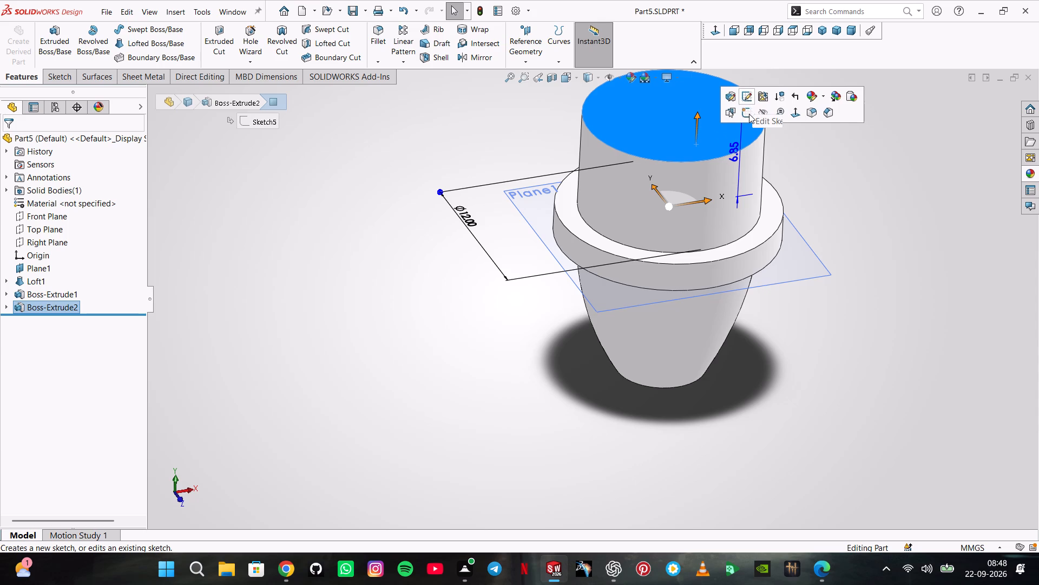
click(749, 114)
click(48, 37)
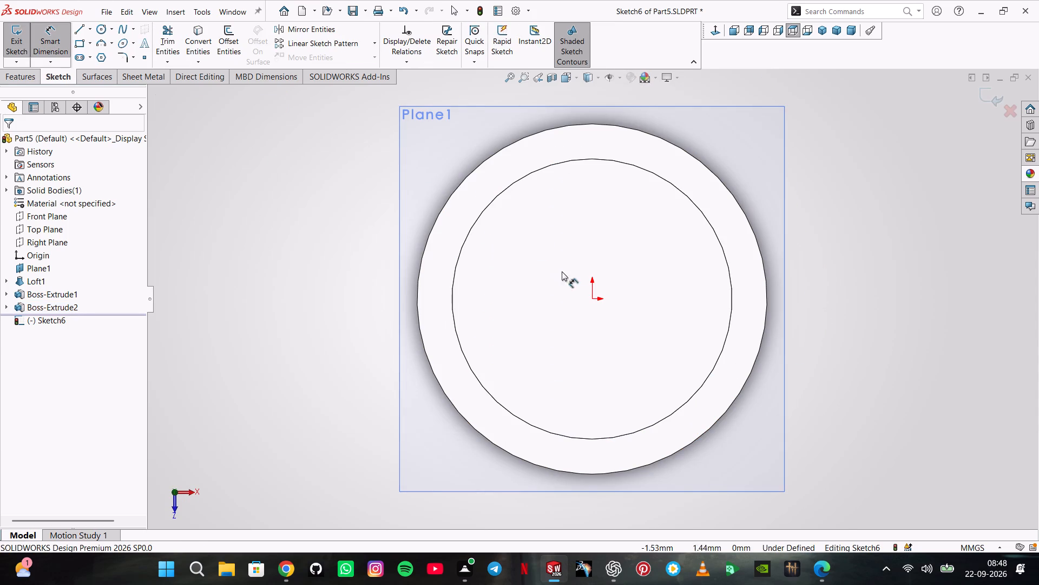
click(593, 301)
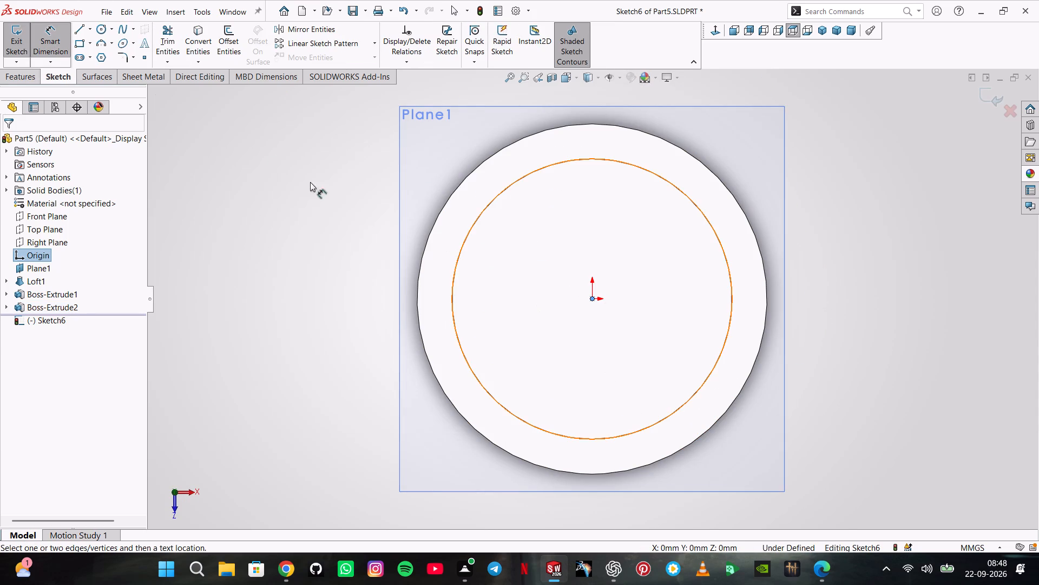
click(98, 29)
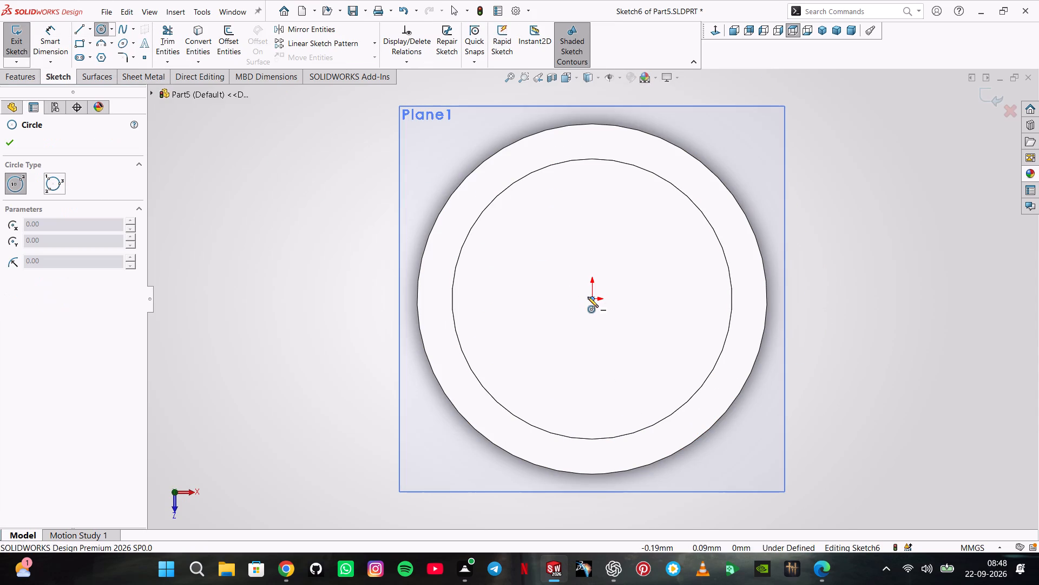
click(592, 299)
drag(611, 508, 608, 503)
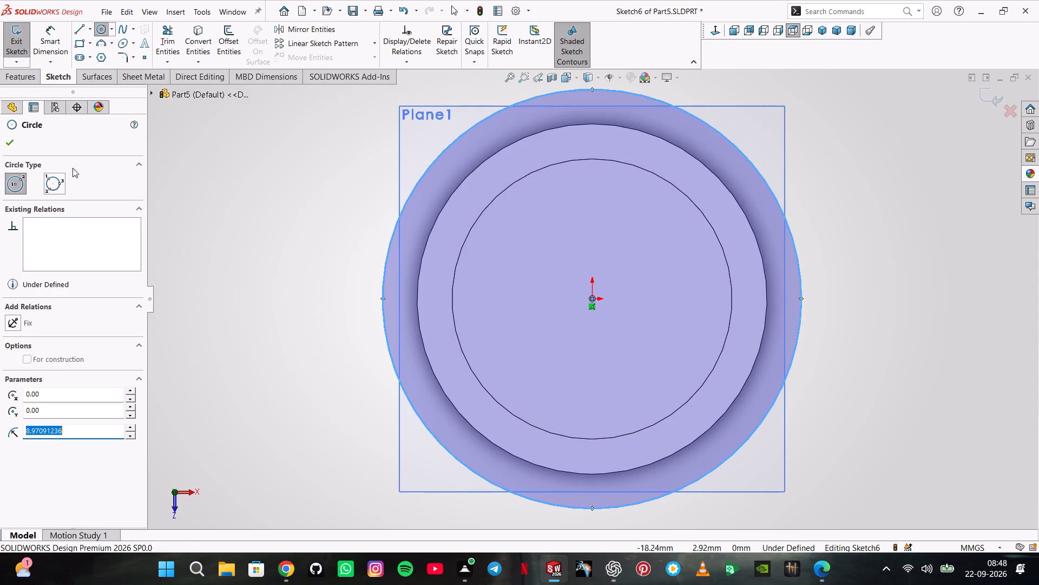
Dimension the circle on the 12 mm cylinder's end face to a diameter of 11 mm.
click(57, 44)
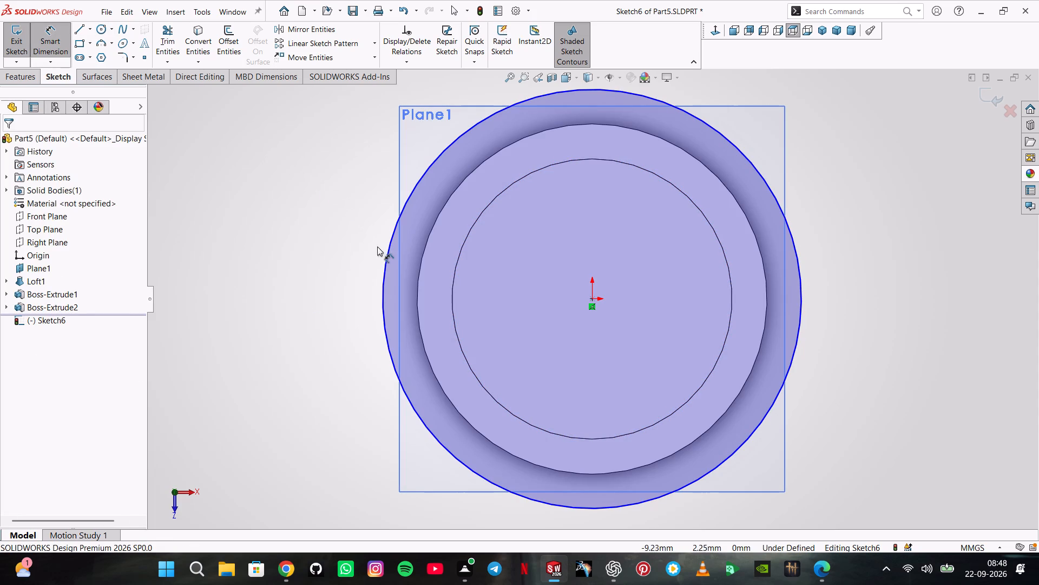
click(385, 252)
click(363, 253)
text(11)
key(Return)
click(10, 148)
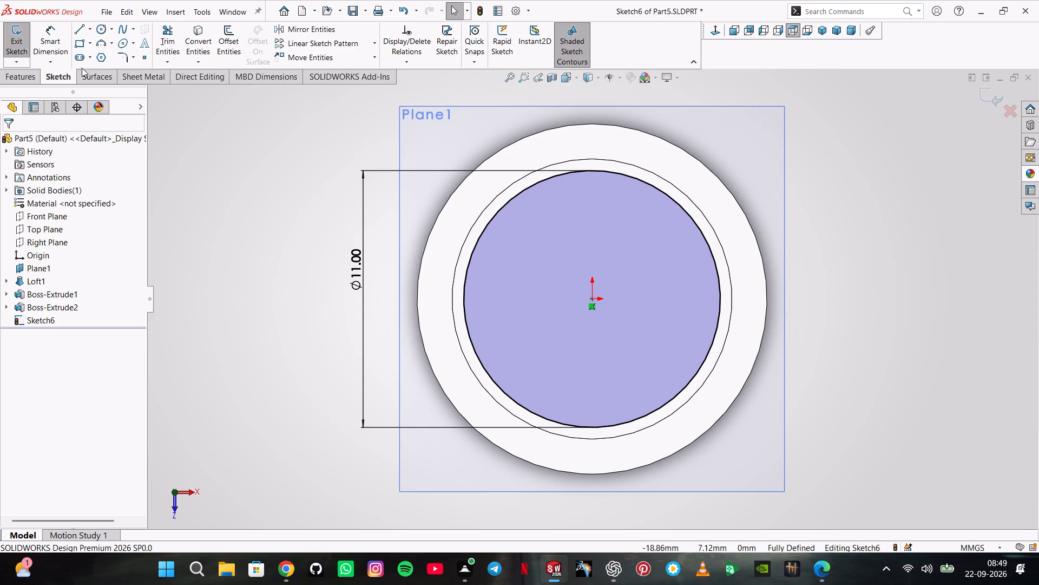
Extrude the 11 mm circle as a blind boss 18 mm upward, with merged result.
click(35, 73)
click(48, 53)
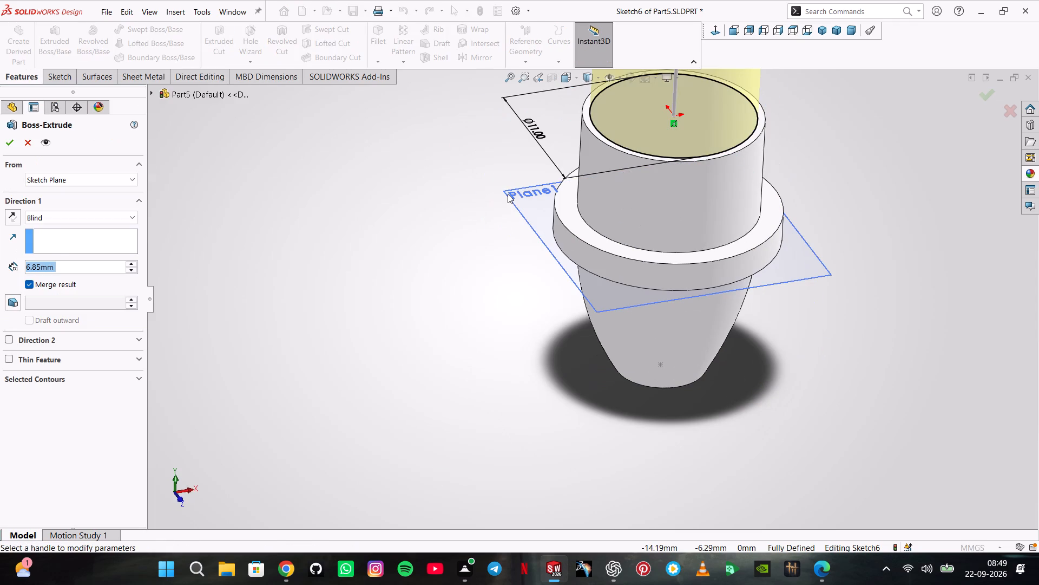
key(2)
key(BackSpace)
text(18)
key(Return)
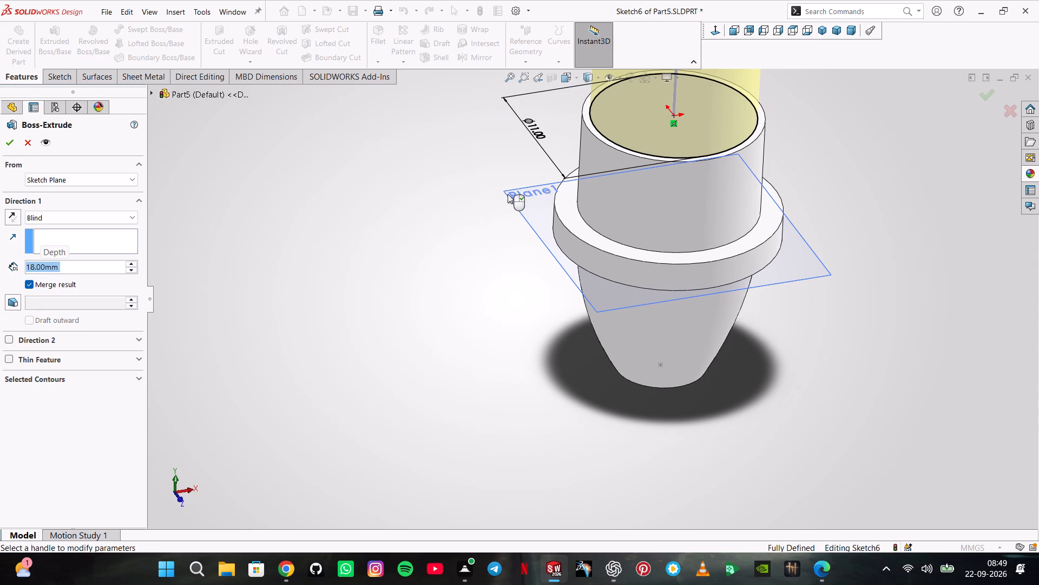
key(Return)
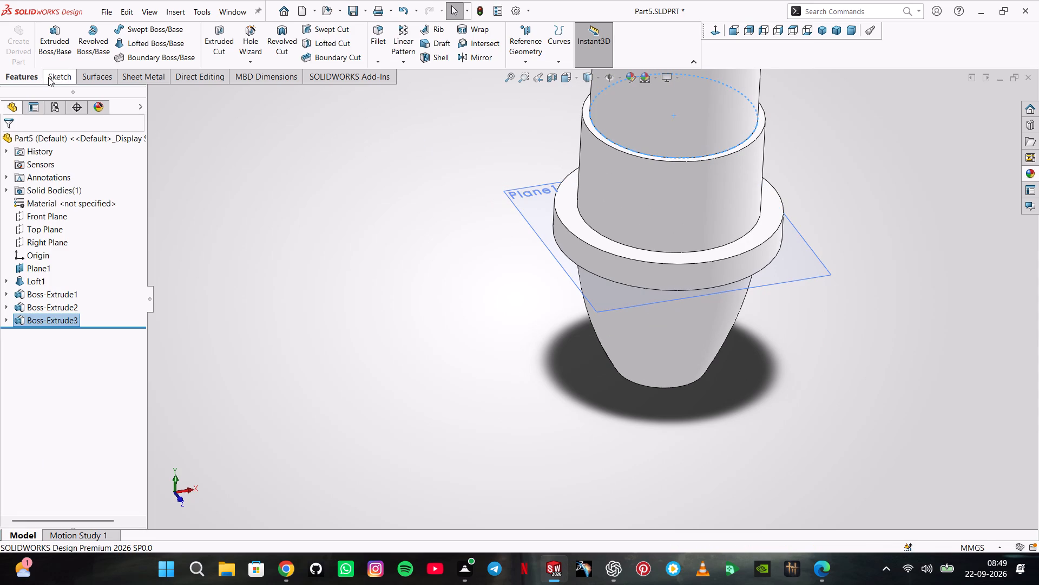
Open a sketch on the upper end face of the 11 mm cylinder and convert its circular edge into a sketch entity.
scroll(494, 194, up, 3)
scroll(667, 140, up, 2)
middle_drag(662, 154, 656, 198)
click(619, 149)
click(669, 123)
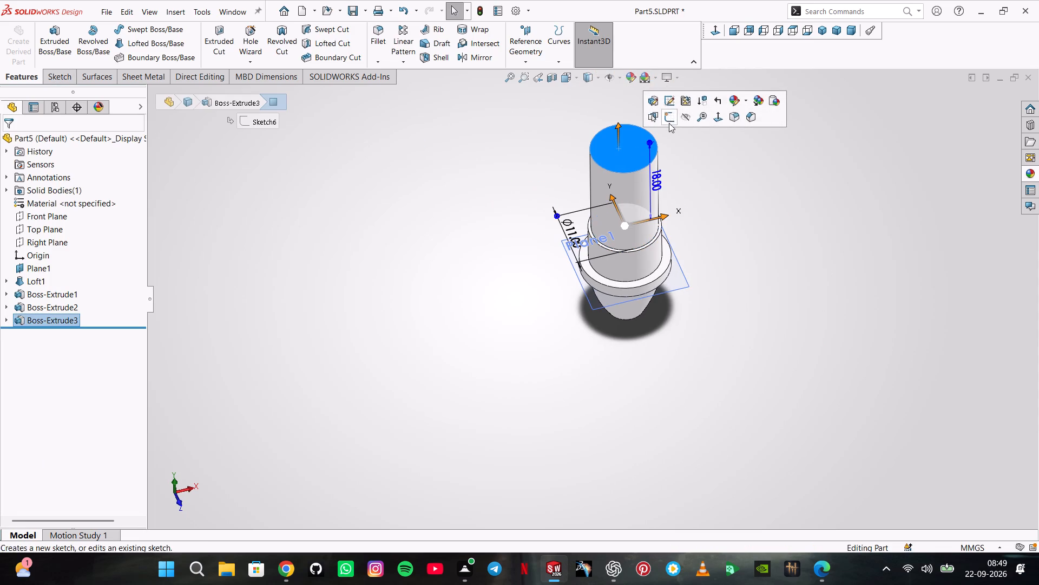
click(203, 33)
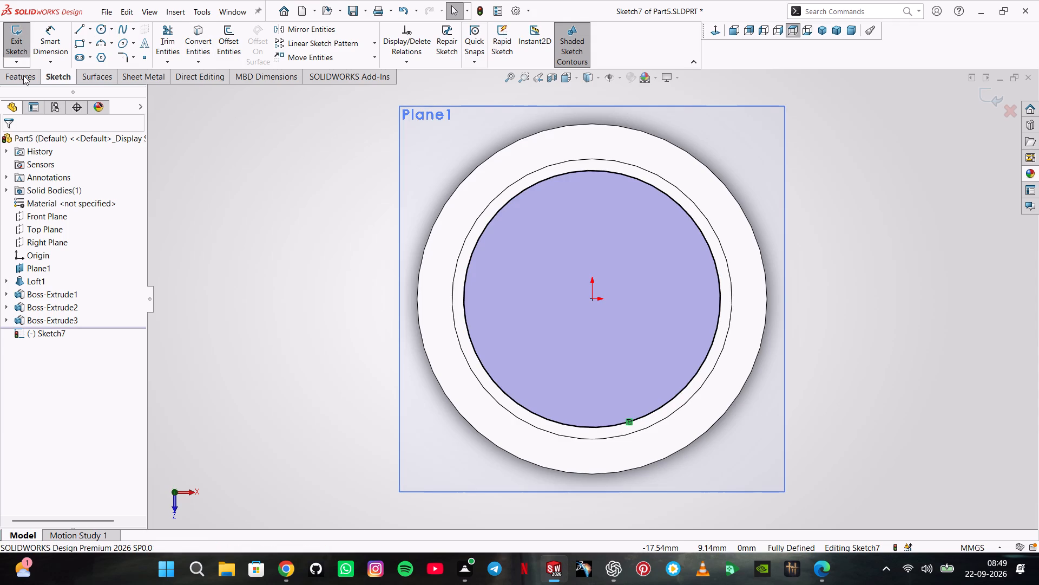
Exit the converted-circle sketch and create a reference plane offset 1 mm above the 11 mm cylinder's upper end face.
click(23, 75)
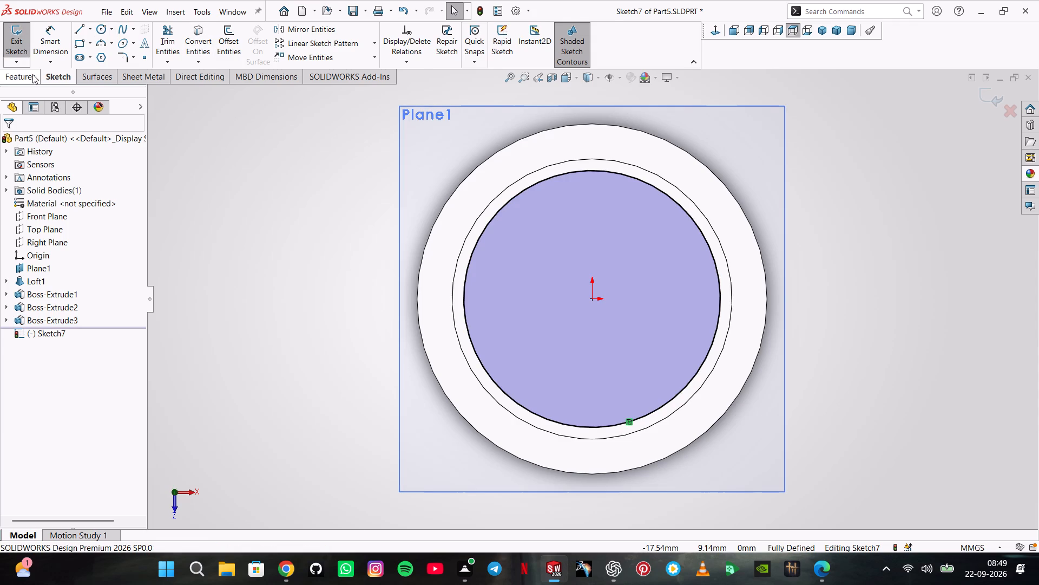
click(52, 77)
click(8, 44)
click(22, 75)
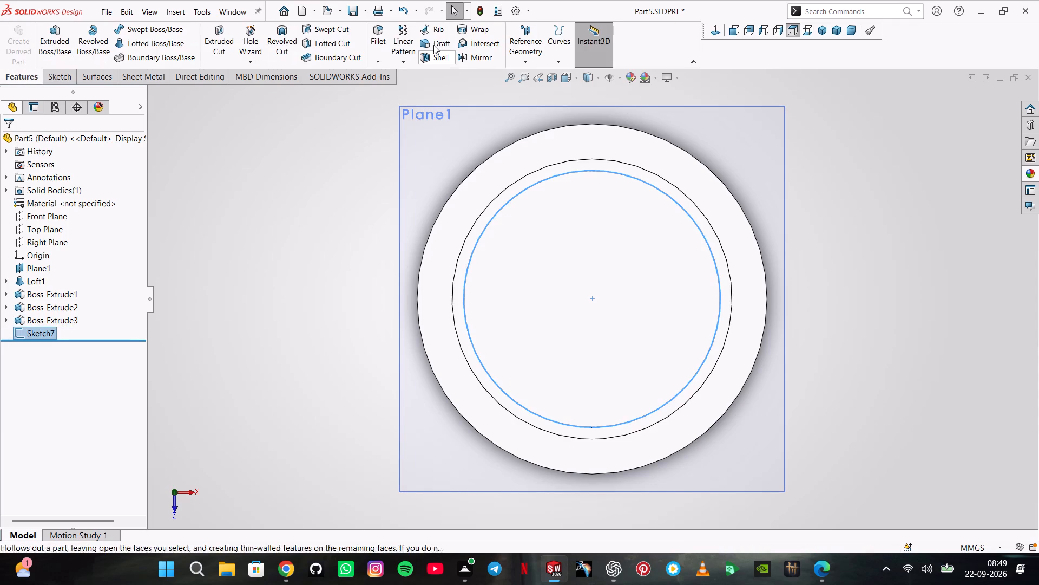
click(522, 64)
click(530, 75)
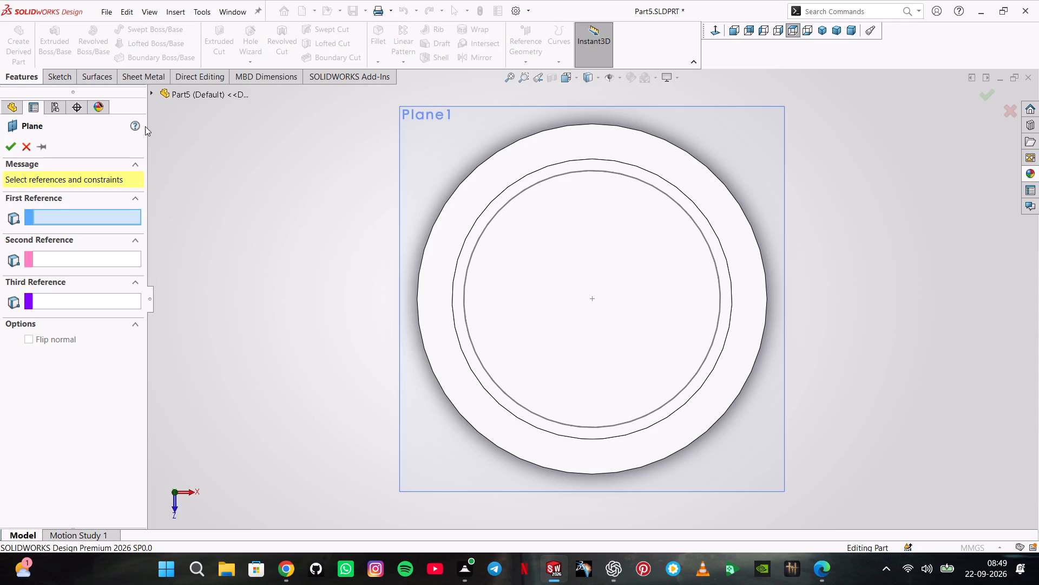
click(535, 253)
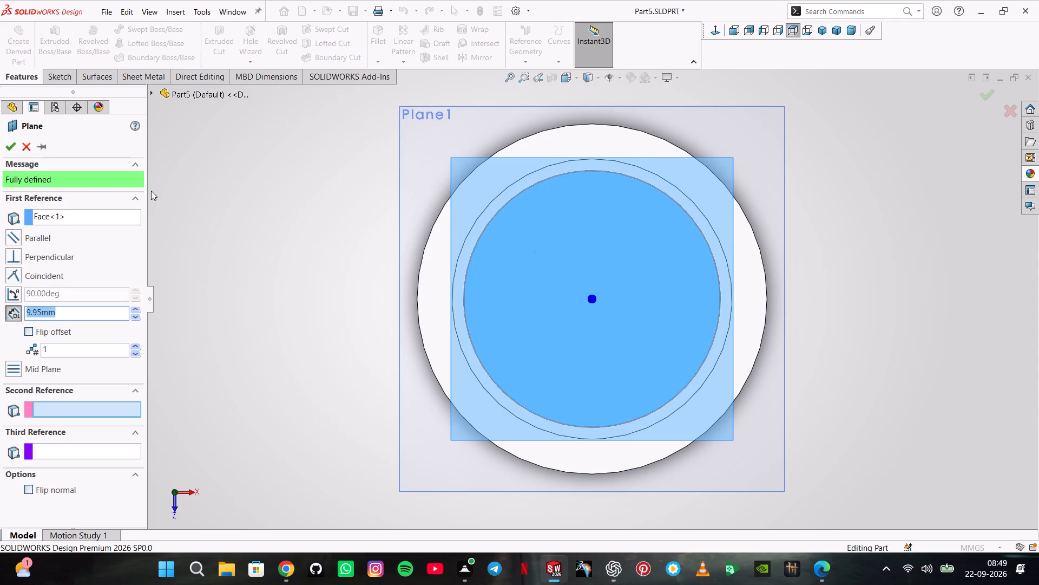
key(1)
key(Return)
key(Return)
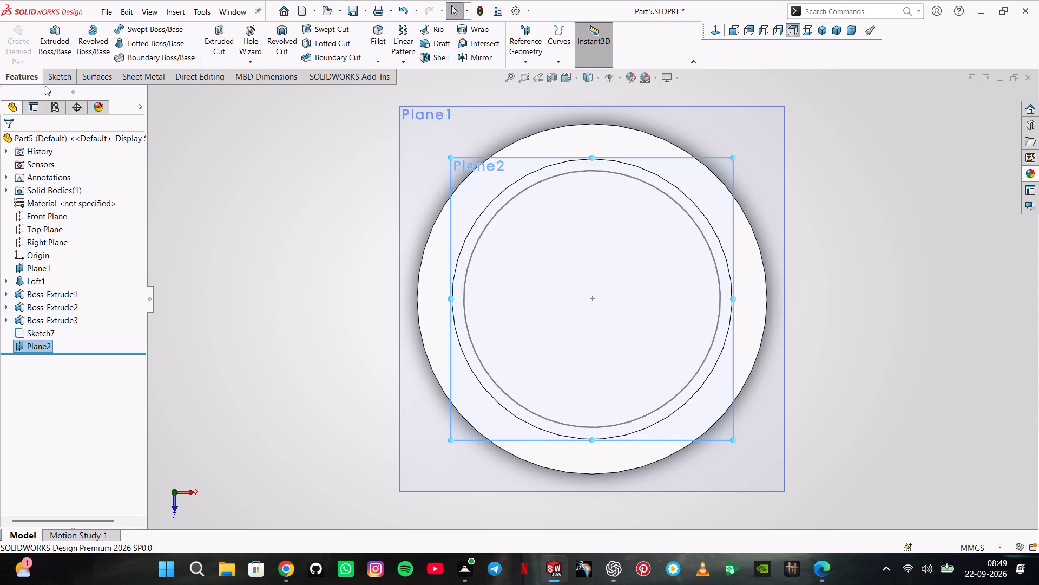
Open a sketch on the new offset plane and draw an origin-centred circle of about 16 mm diameter.
click(480, 177)
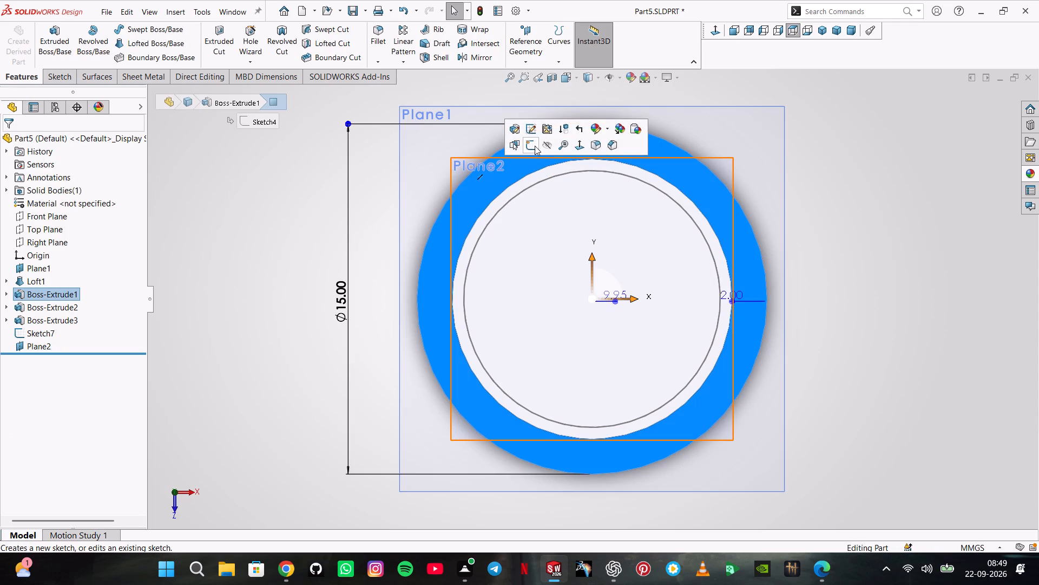
click(250, 170)
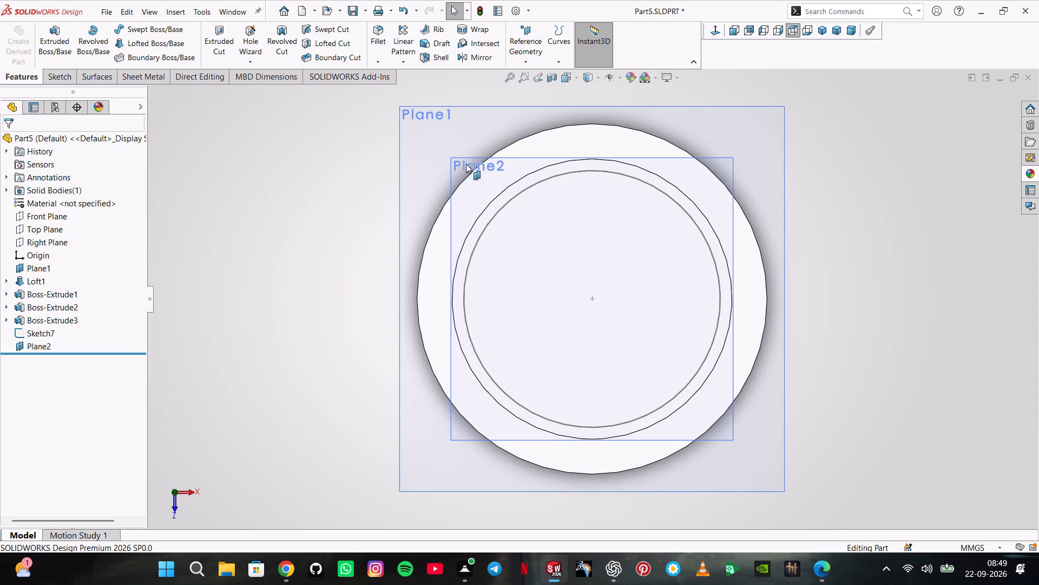
right_click(466, 164)
click(491, 149)
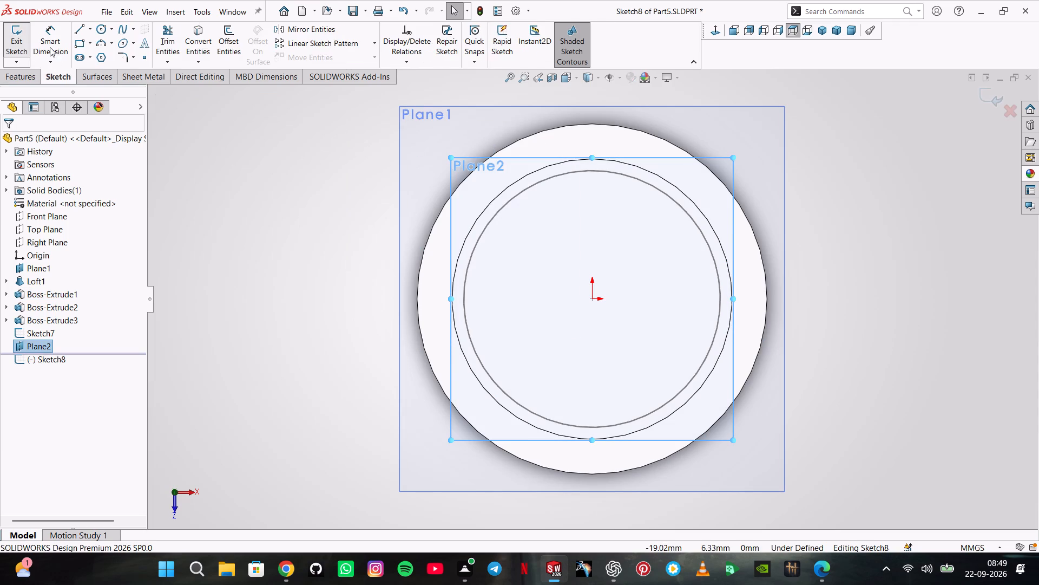
click(102, 30)
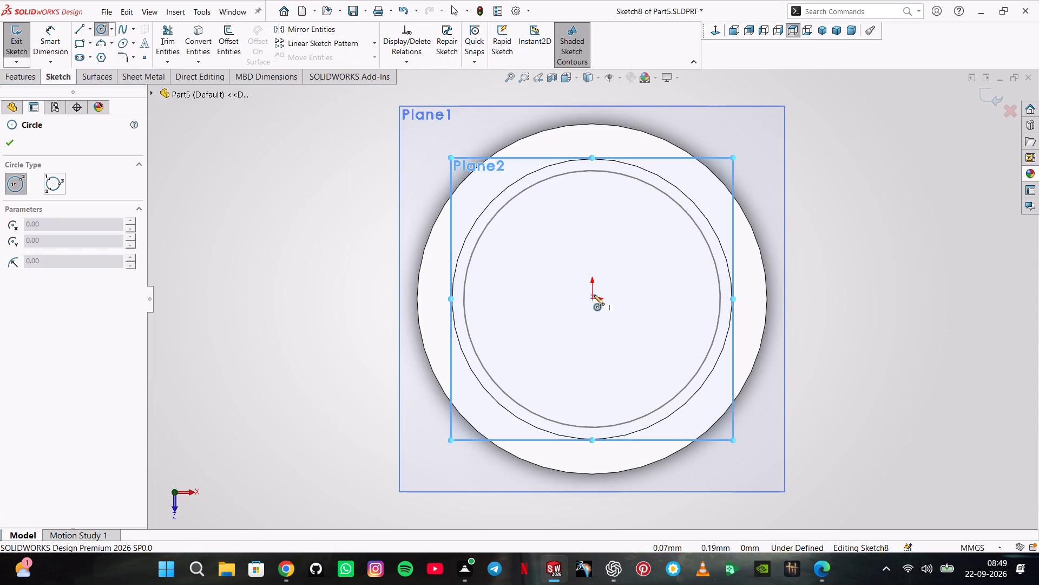
click(594, 297)
click(417, 365)
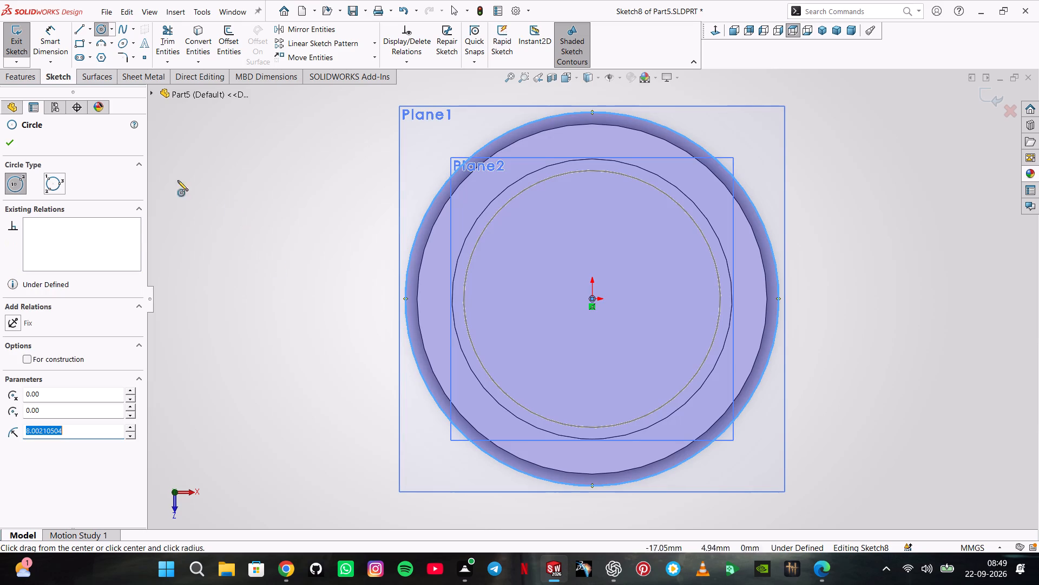
click(15, 139)
Dimension the circle on the offset plane to a diameter of 12 mm and exit the sketch.
click(47, 43)
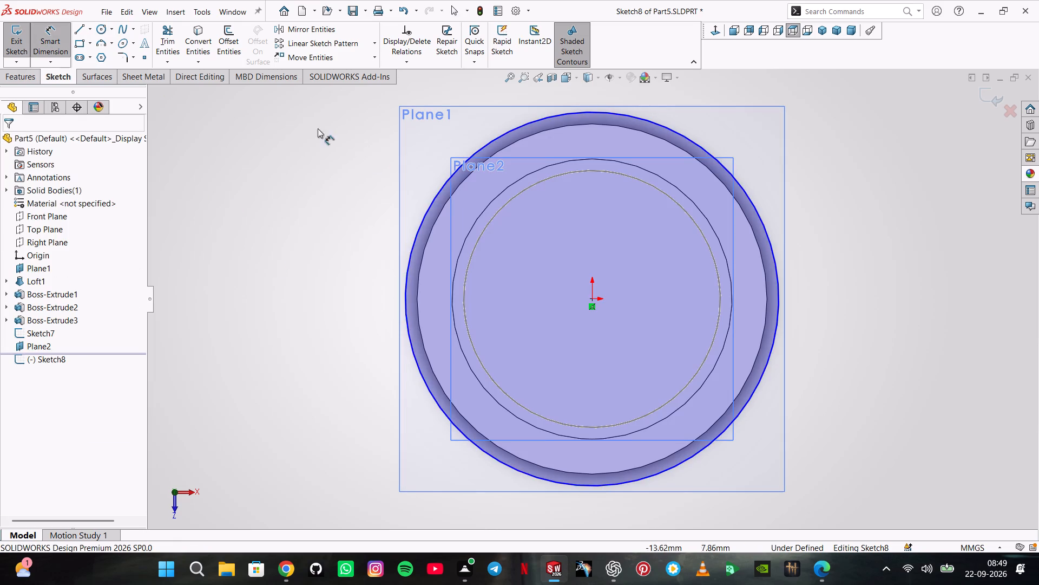
click(439, 196)
click(338, 226)
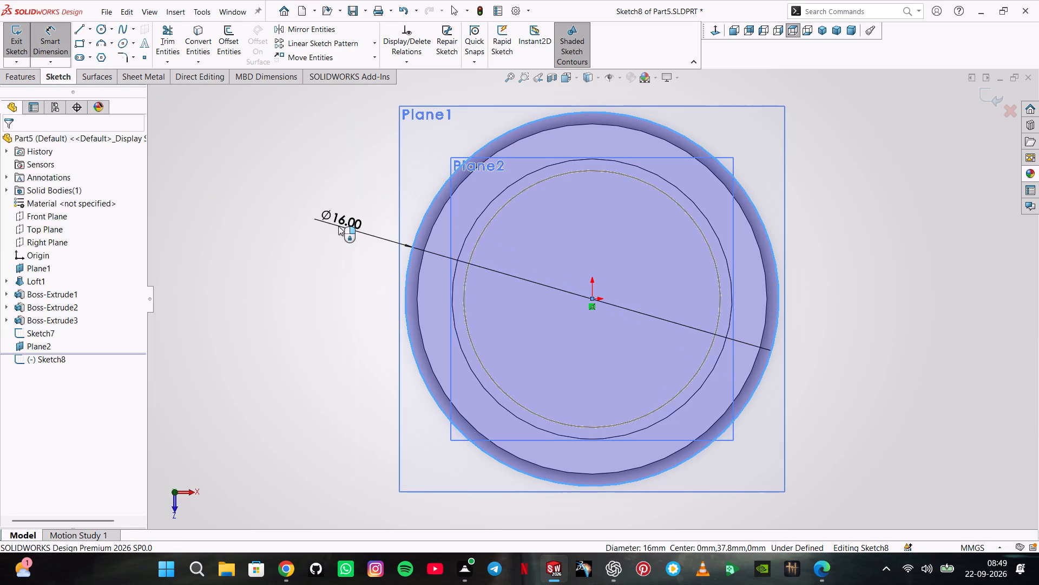
key(1)
key(2)
key(Return)
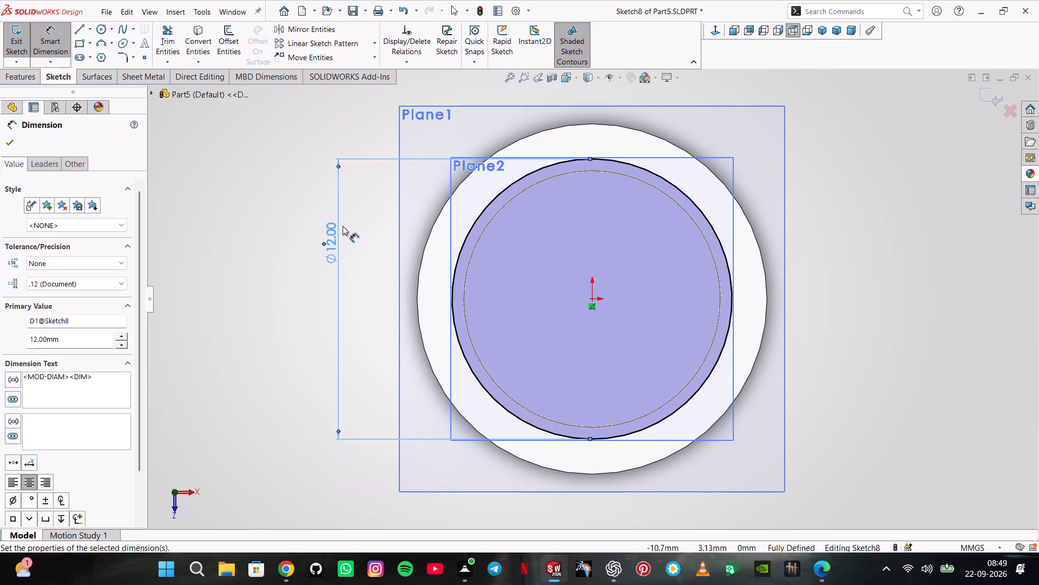
key(Return)
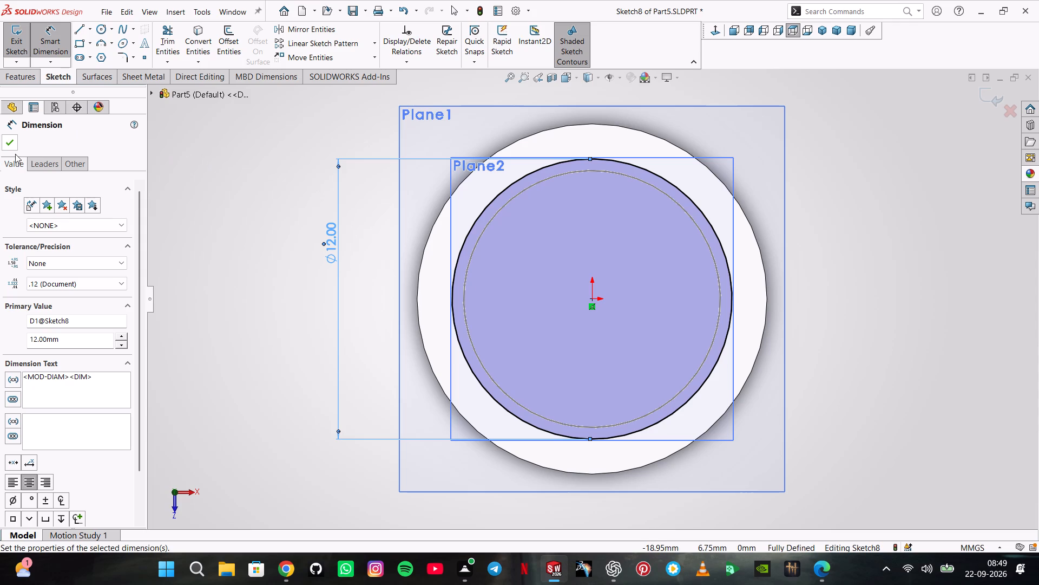
click(10, 140)
click(24, 42)
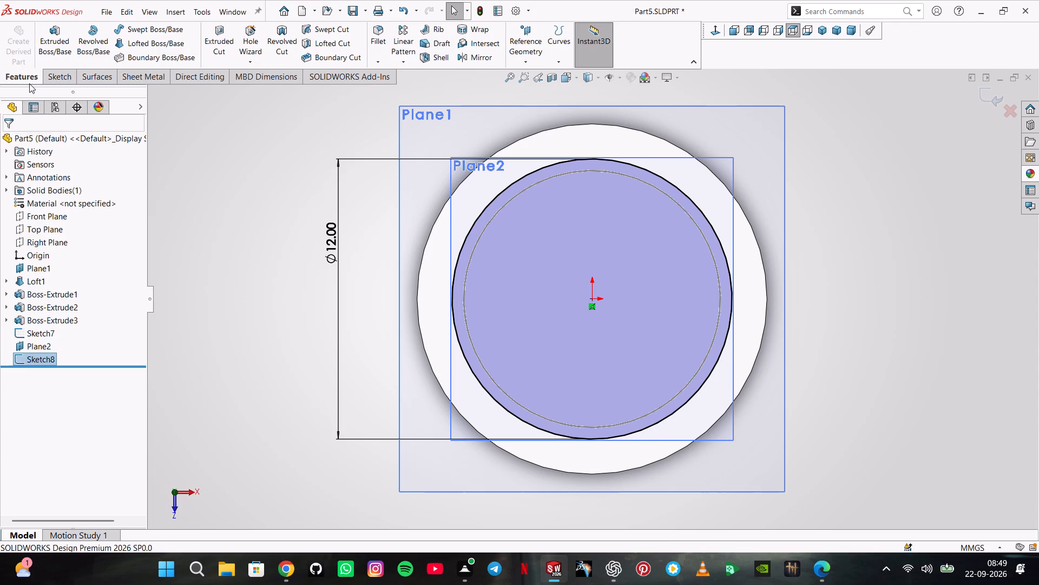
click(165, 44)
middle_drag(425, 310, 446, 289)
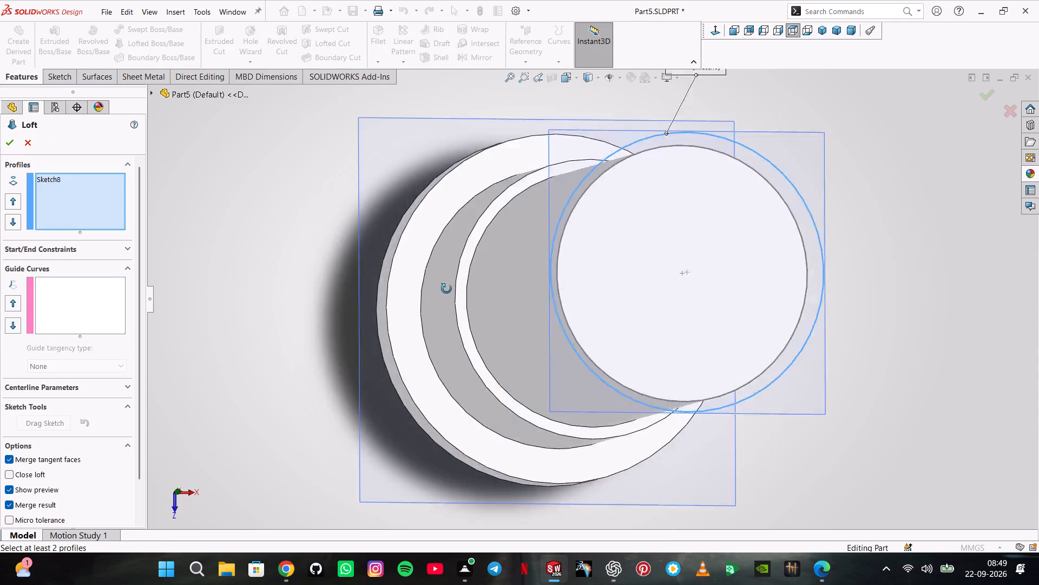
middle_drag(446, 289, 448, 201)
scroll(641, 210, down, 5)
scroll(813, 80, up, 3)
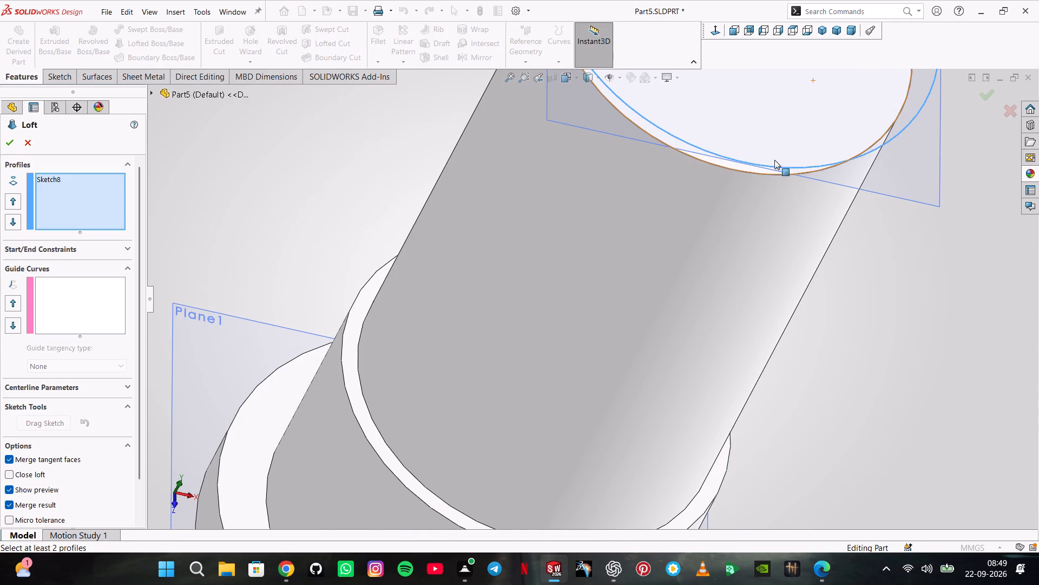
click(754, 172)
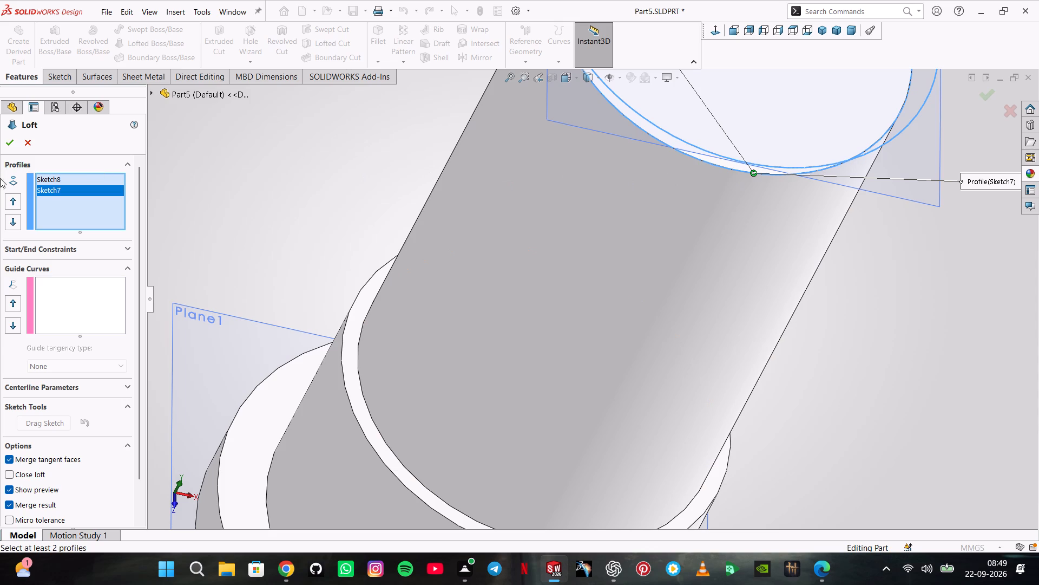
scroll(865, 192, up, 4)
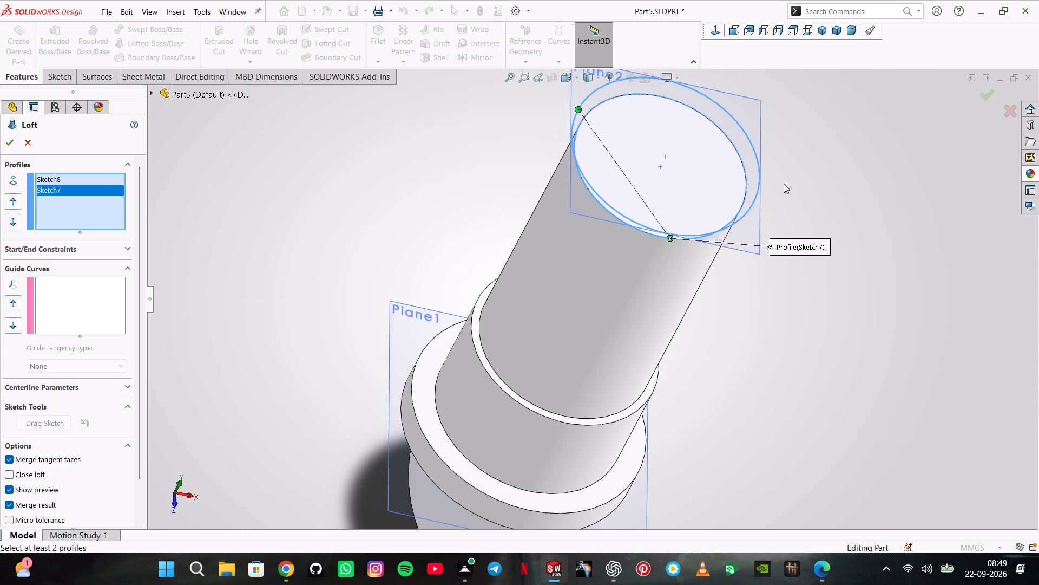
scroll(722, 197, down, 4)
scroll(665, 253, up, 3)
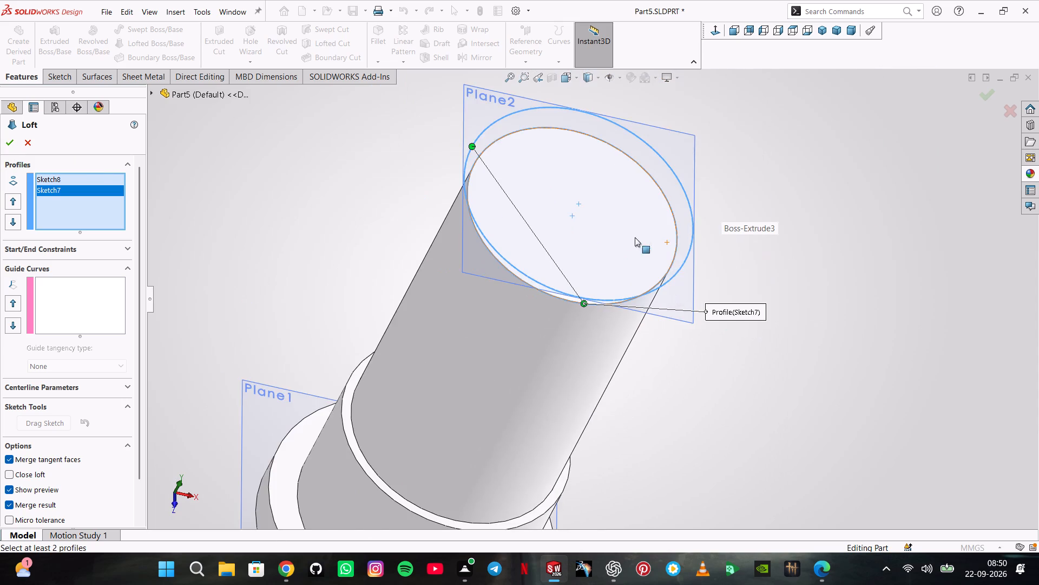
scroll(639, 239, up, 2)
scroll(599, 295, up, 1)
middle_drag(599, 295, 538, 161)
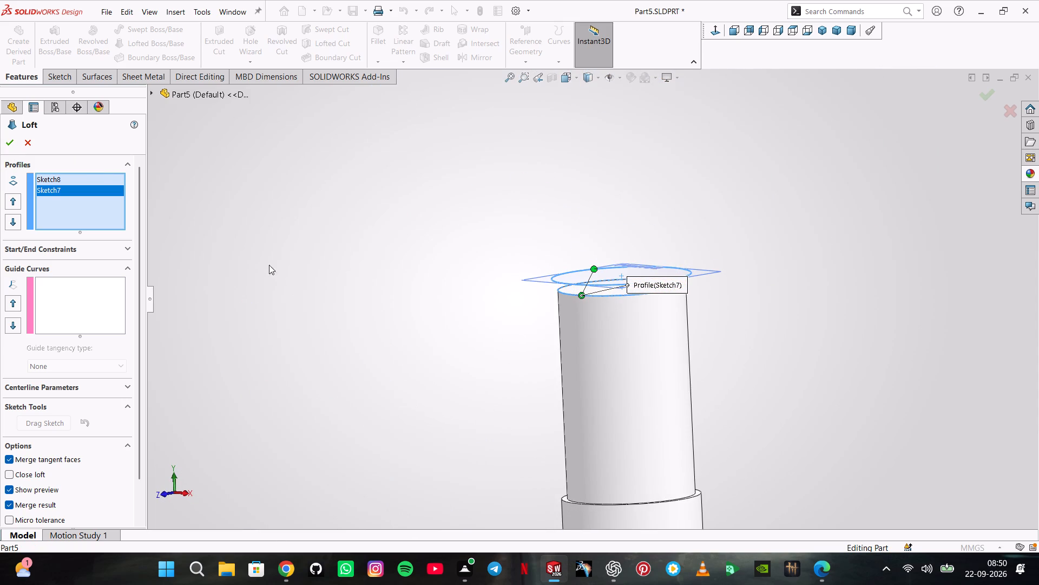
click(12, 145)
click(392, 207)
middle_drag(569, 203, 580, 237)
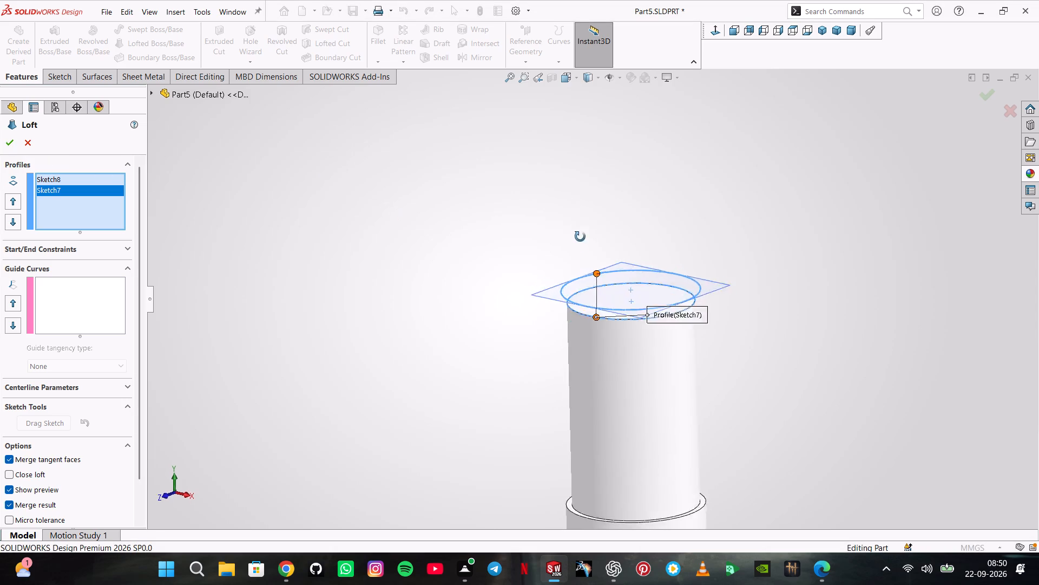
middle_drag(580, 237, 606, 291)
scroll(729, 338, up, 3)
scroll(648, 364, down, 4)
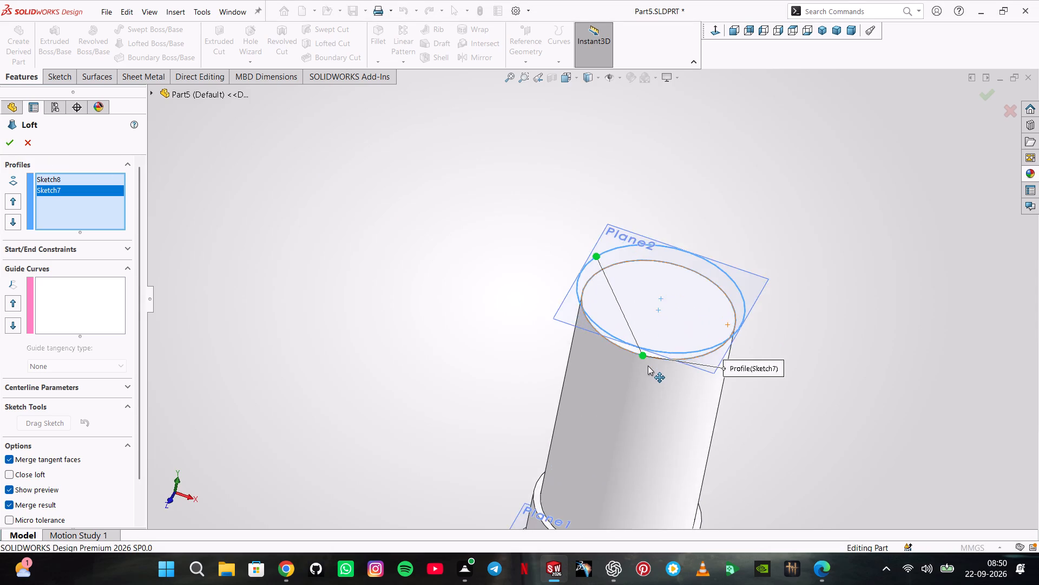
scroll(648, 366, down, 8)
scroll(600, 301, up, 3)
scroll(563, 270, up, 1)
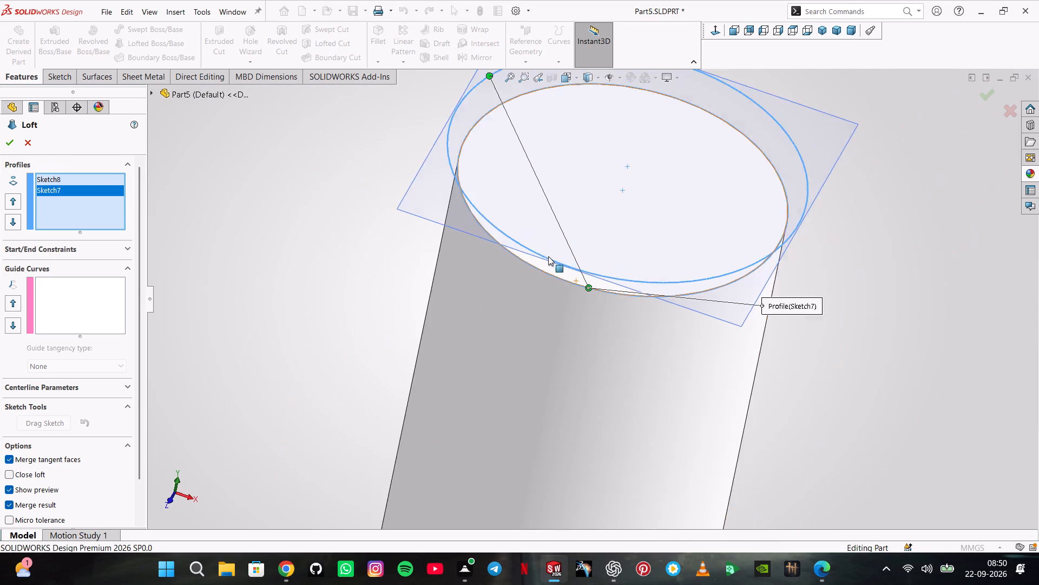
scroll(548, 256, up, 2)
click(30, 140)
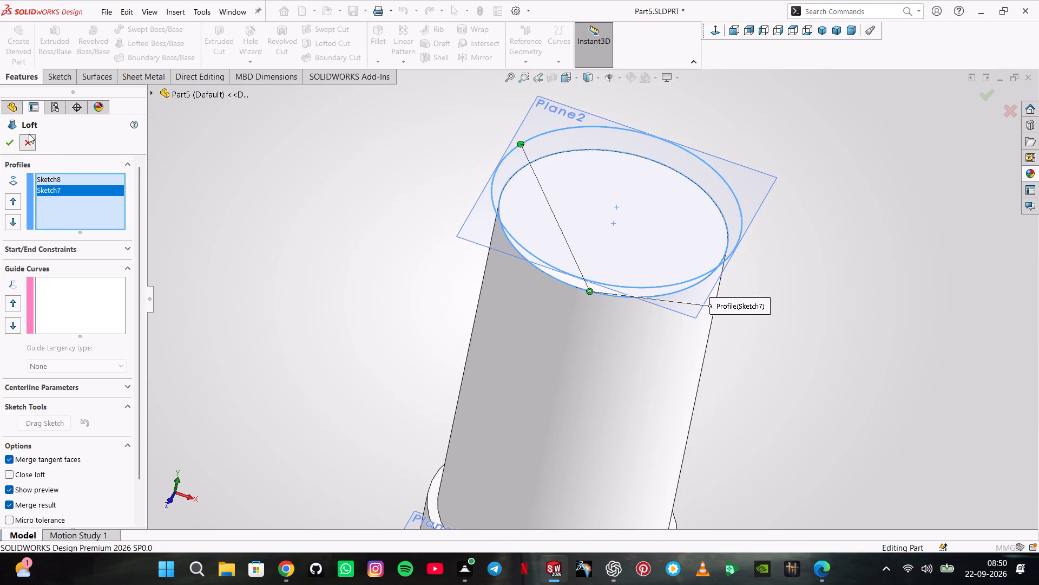
Loft from the 12 mm circle to the 11 mm end-face circle, with their connector points aligned and the result merged.
click(117, 42)
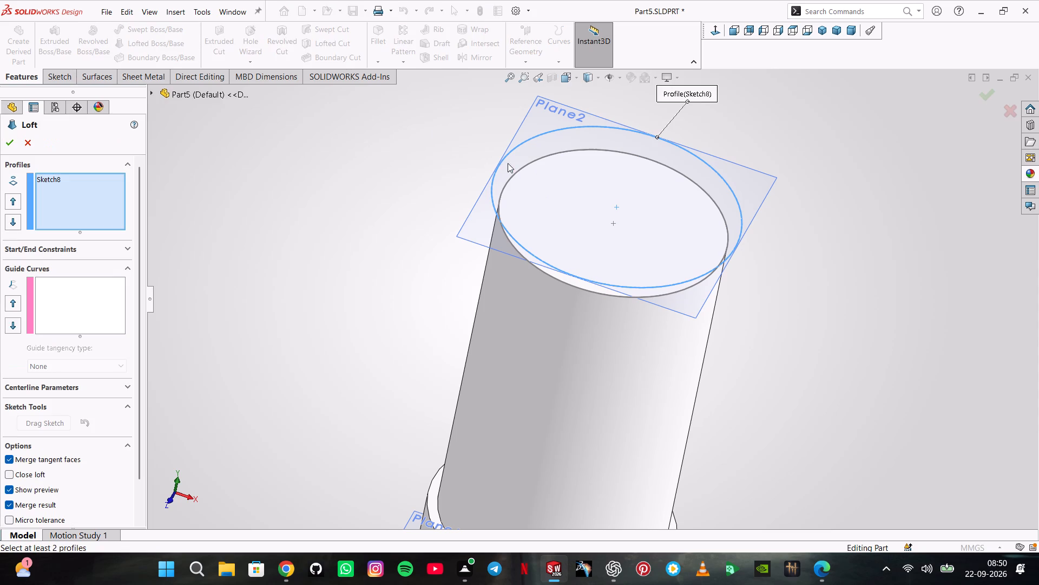
scroll(866, 196, up, 1)
middle_drag(866, 196, 733, 252)
scroll(760, 199, down, 1)
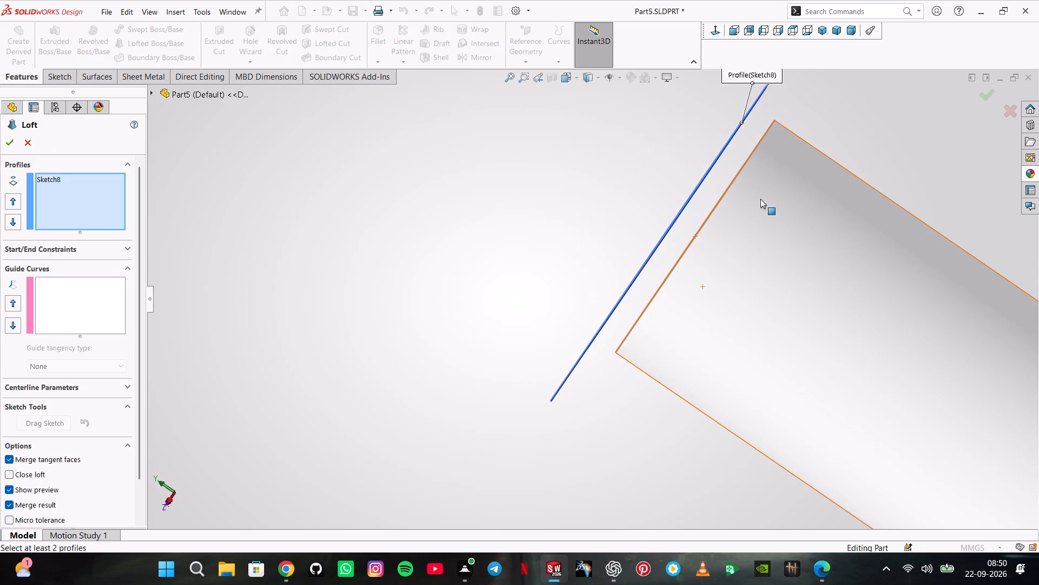
scroll(760, 199, down, 1)
middle_drag(748, 143, 771, 160)
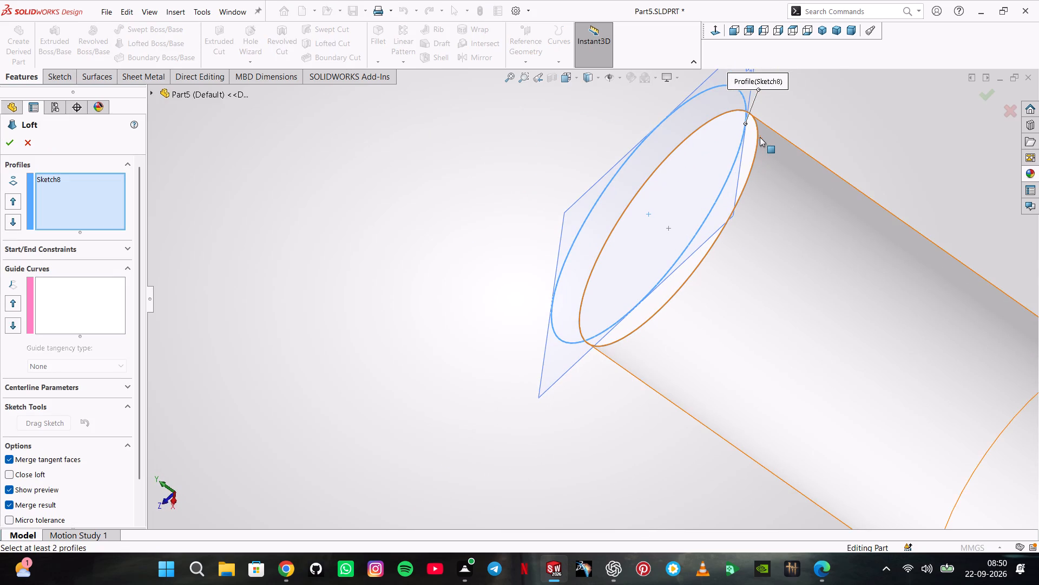
click(758, 139)
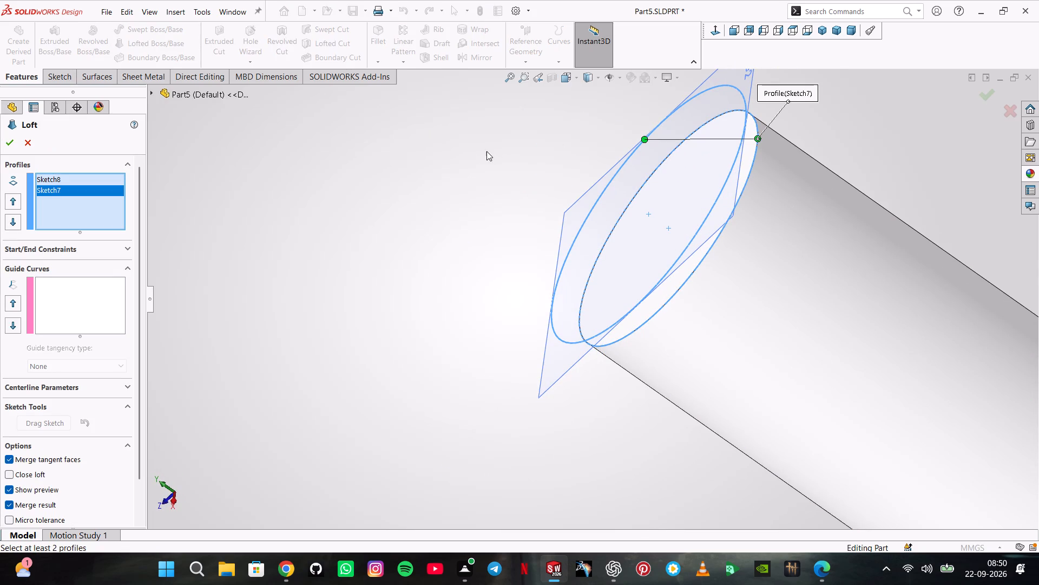
middle_drag(557, 152, 703, 349)
scroll(573, 174, up, 1)
drag(726, 161, 643, 152)
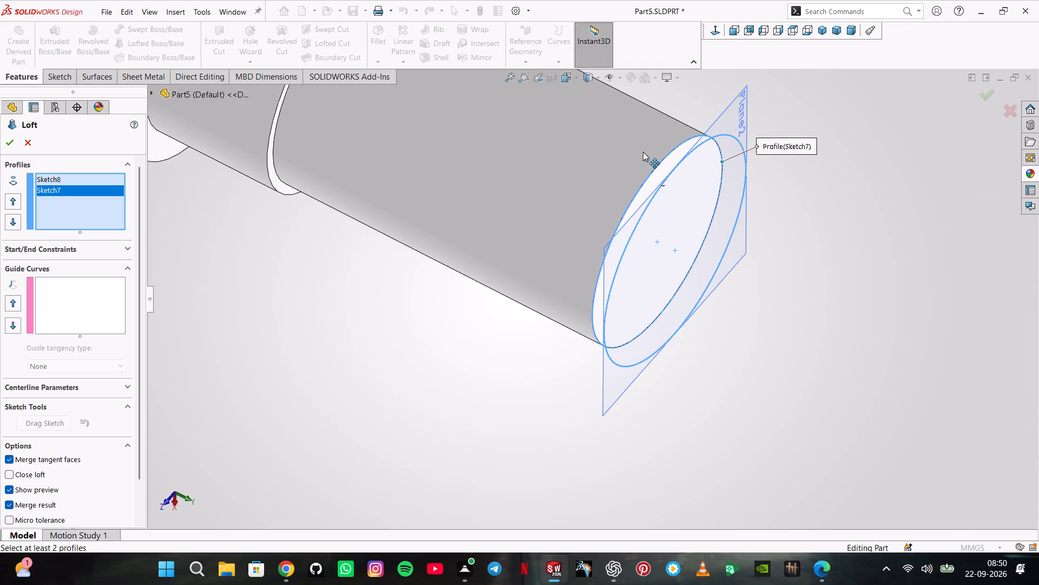
drag(643, 152, 642, 166)
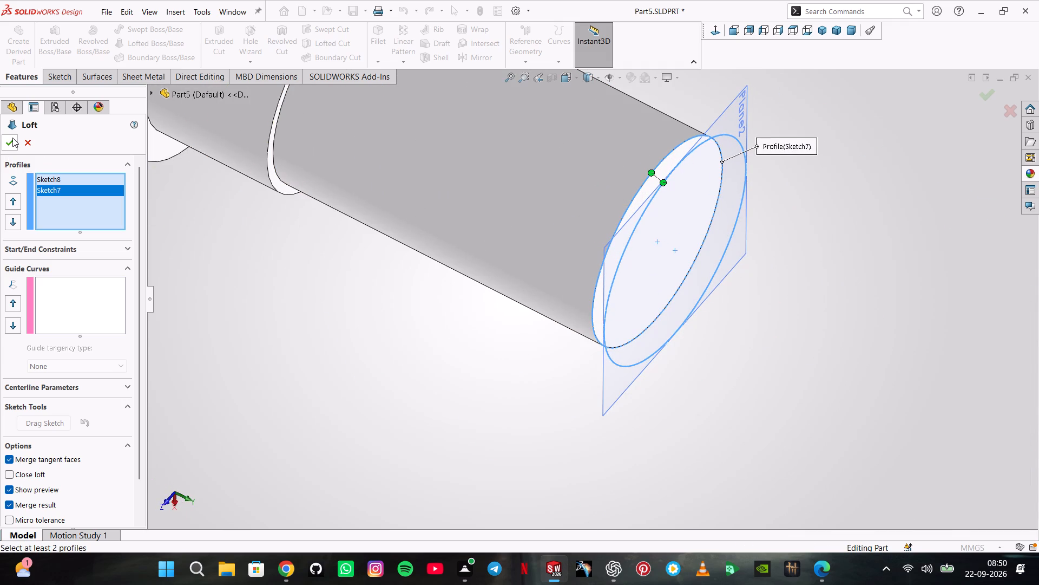
click(12, 138)
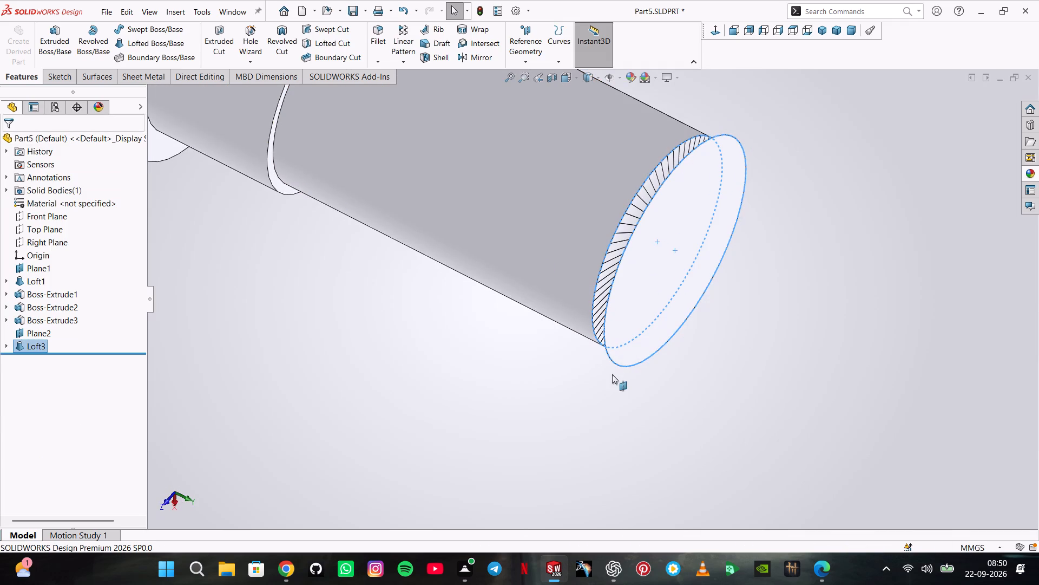
middle_drag(614, 382, 593, 168)
scroll(593, 170, up, 1)
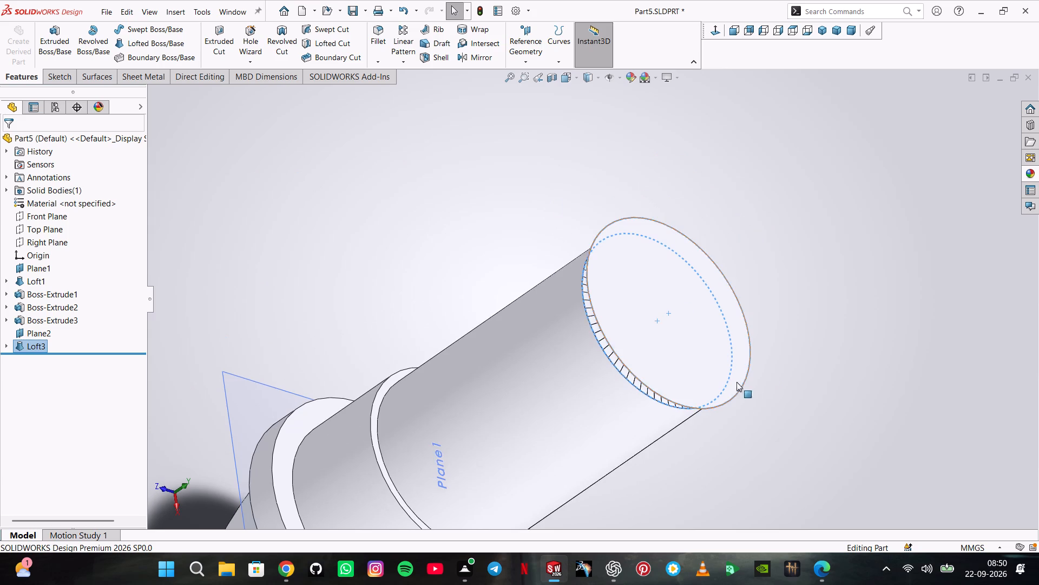
middle_drag(739, 383, 669, 261)
scroll(668, 262, up, 1)
key(Escape)
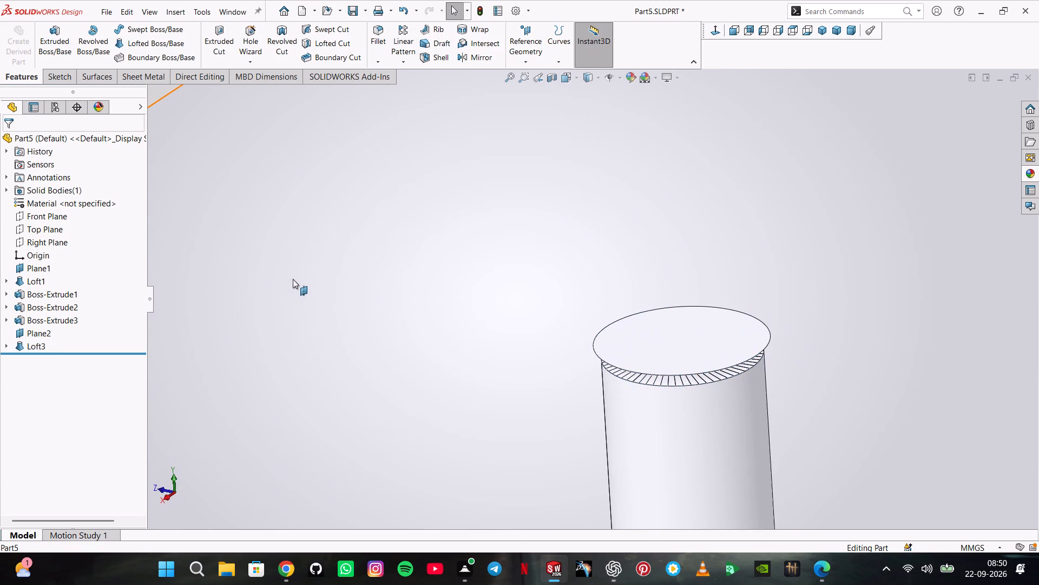
Undo the last loft and close the reopened 12 mm circle sketch.
key(ctrl+shift+z)
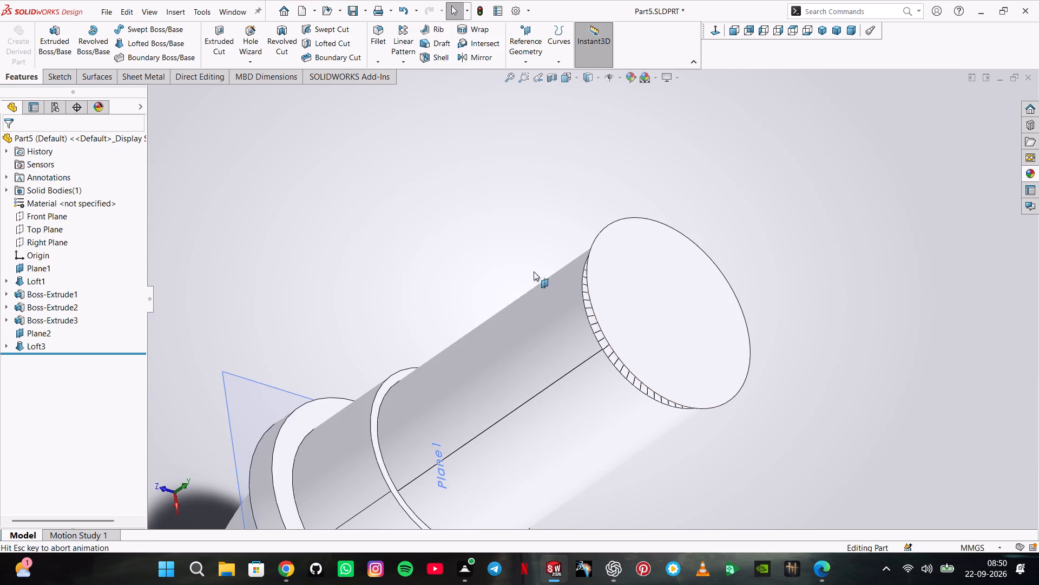
middle_drag(640, 364, 698, 215)
middle_drag(656, 251, 556, 305)
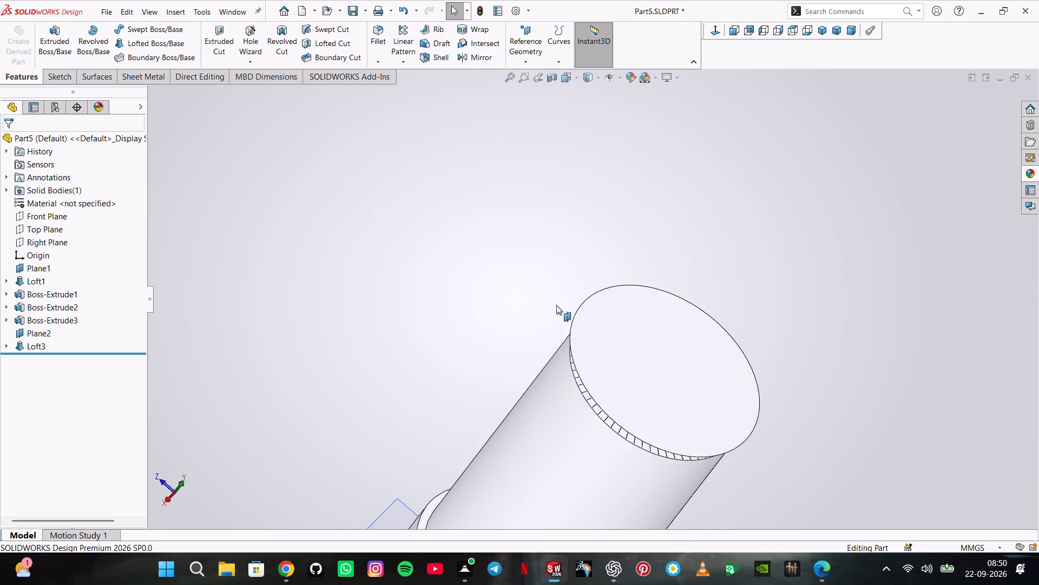
key(ctrl+z)
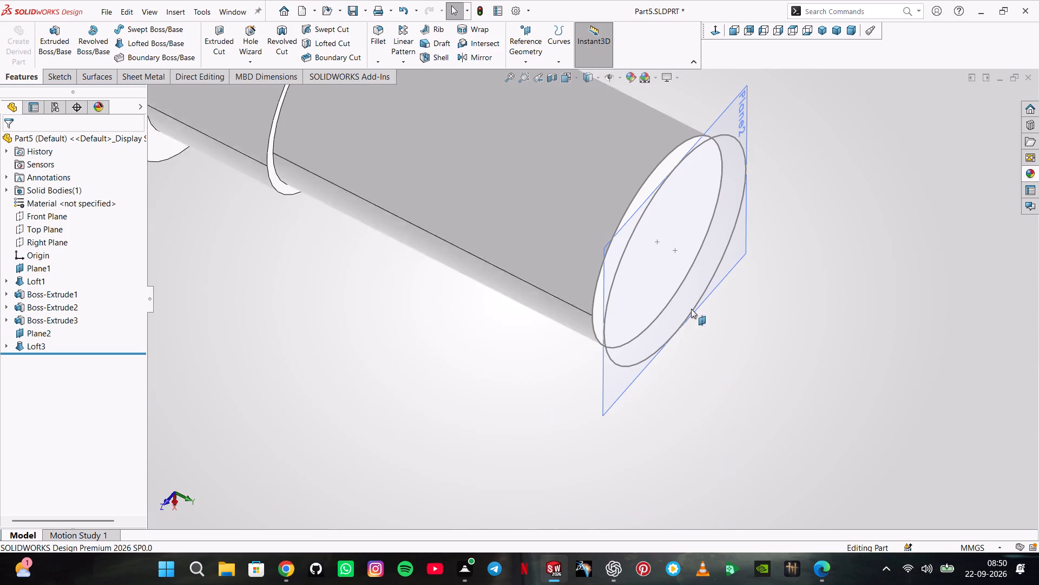
key(ctrl+z)
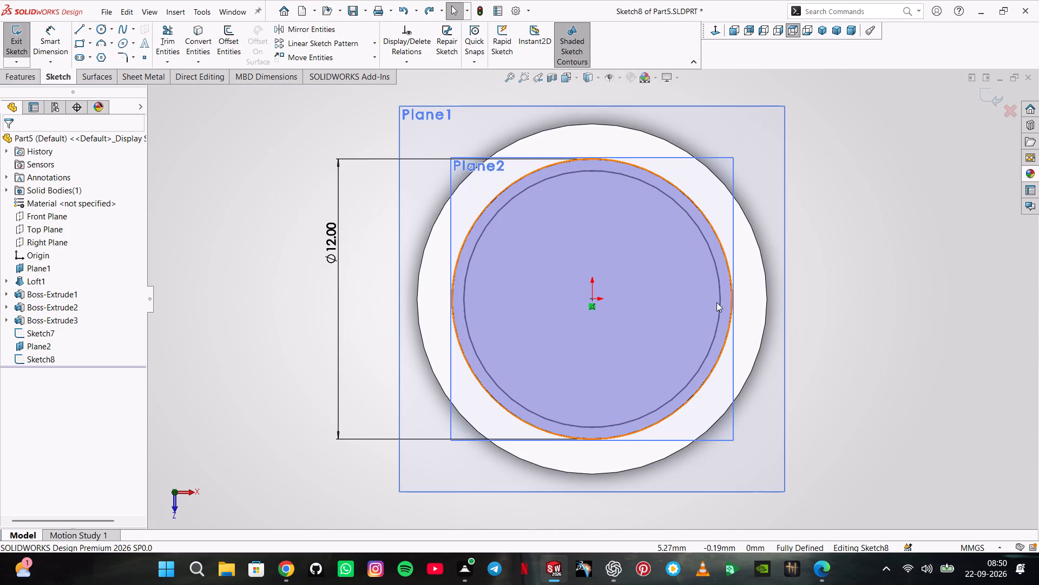
click(9, 35)
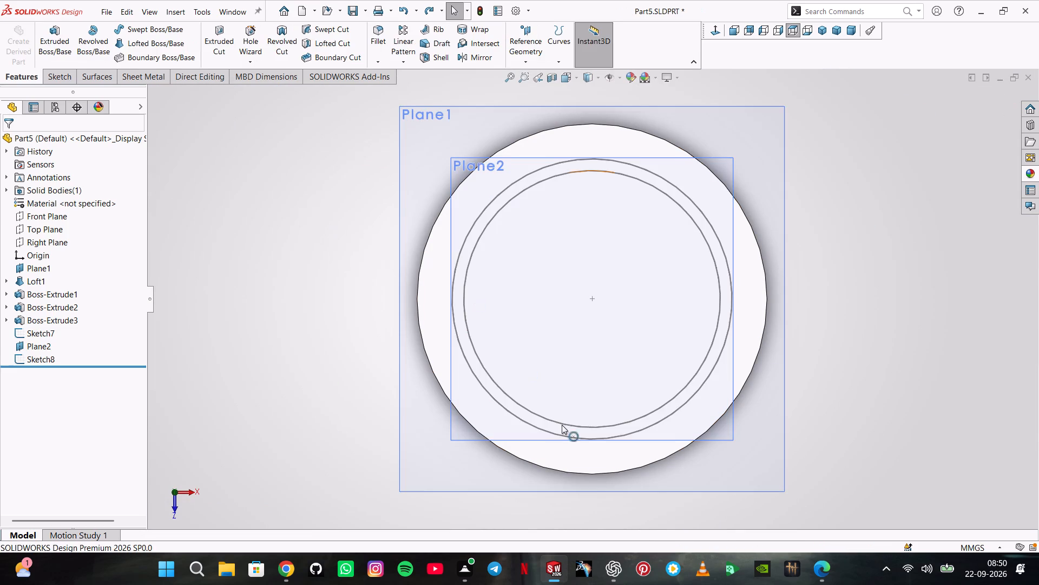
Loft from the 12 mm circle on the offset plane to the 11 mm end-face circle, with the result merged.
middle_drag(583, 426, 588, 283)
click(326, 203)
scroll(537, 210, up, 3)
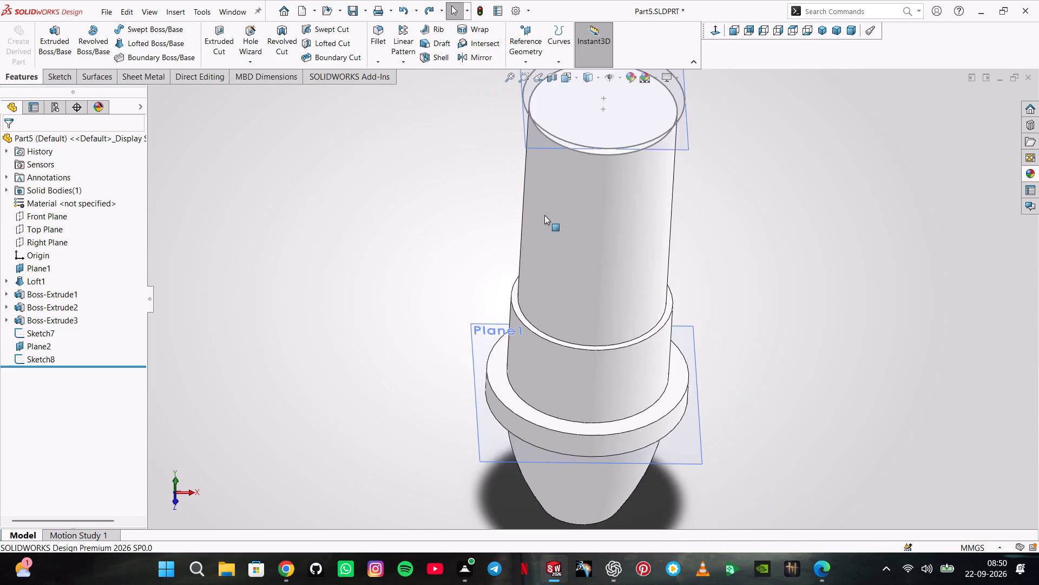
scroll(590, 177, up, 2)
scroll(590, 153, down, 5)
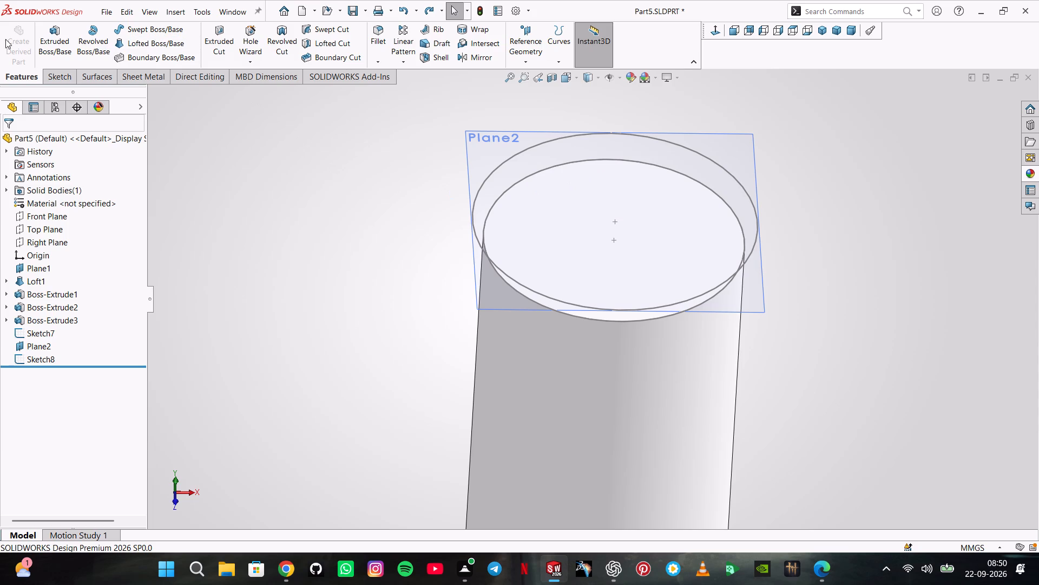
click(138, 42)
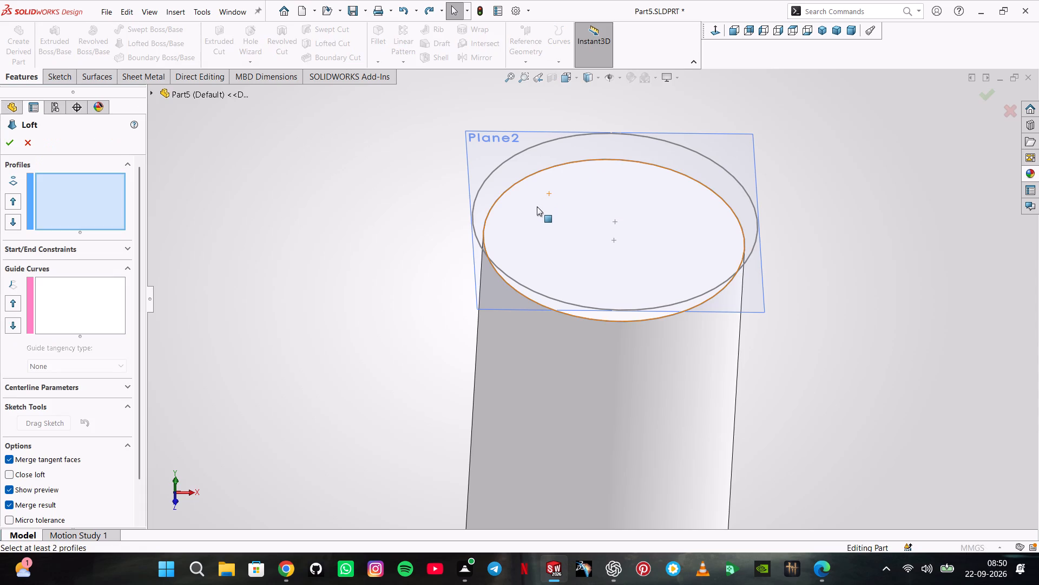
click(474, 211)
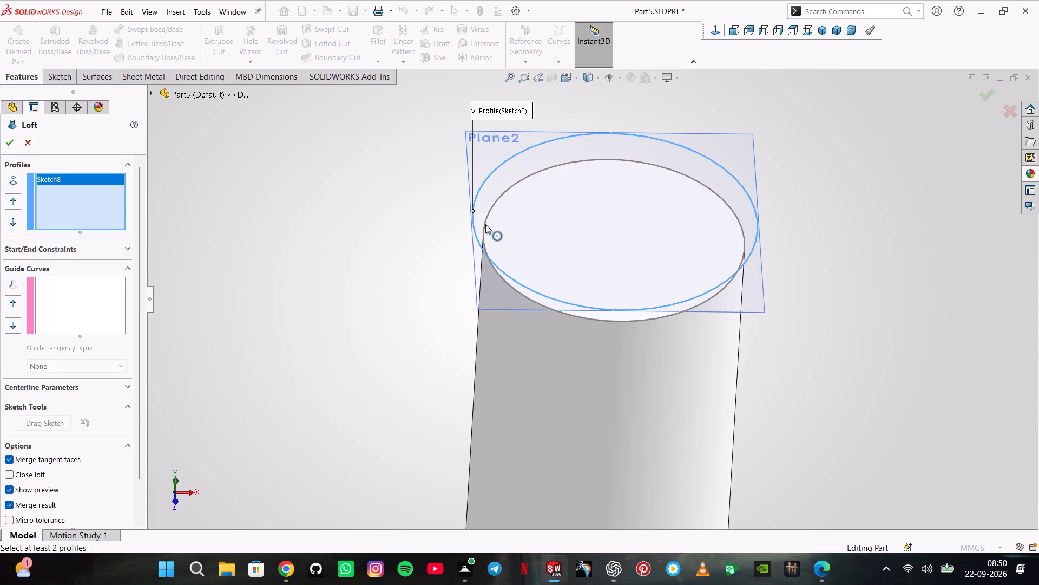
click(485, 224)
click(11, 144)
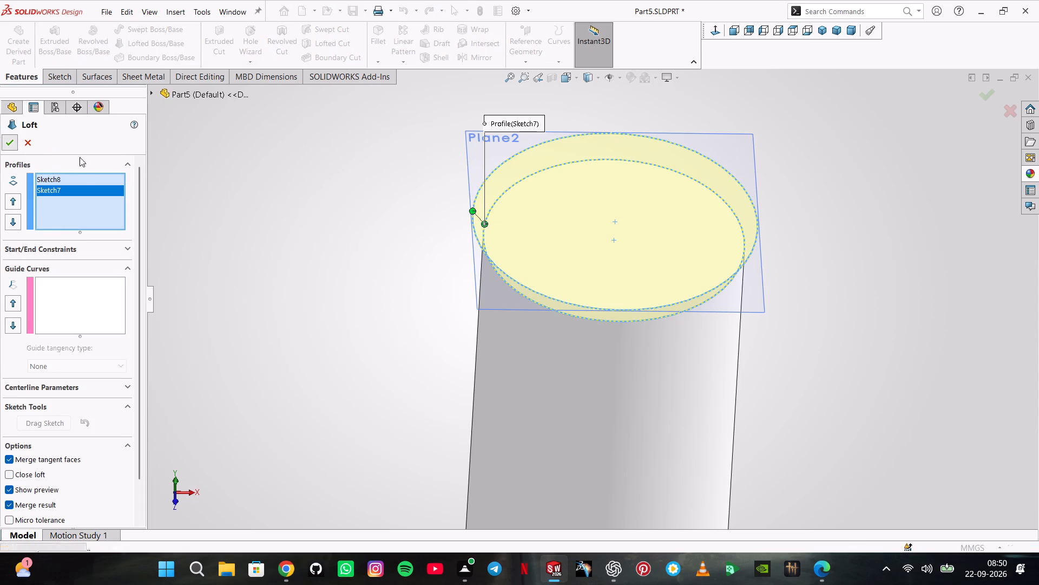
click(332, 178)
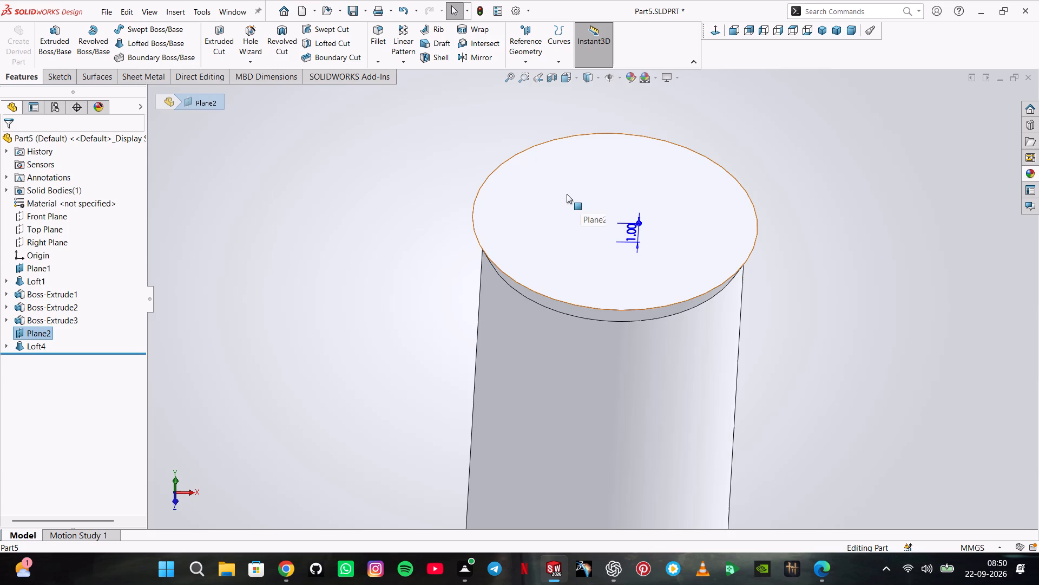
click(407, 162)
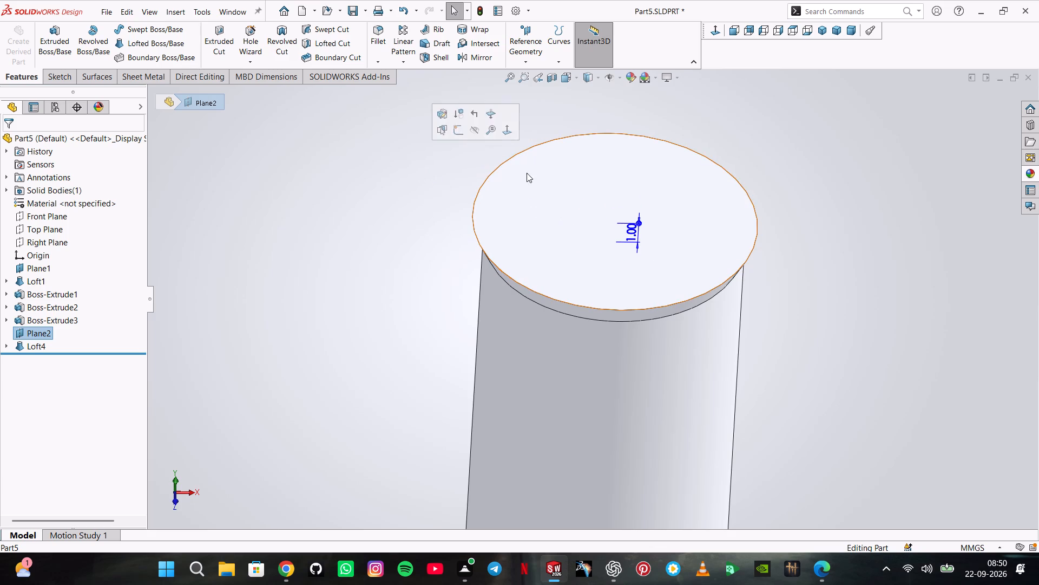
Open a sketch on the flared loft's 12 mm end face, convert the face's circular edge and exit the sketch.
click(551, 183)
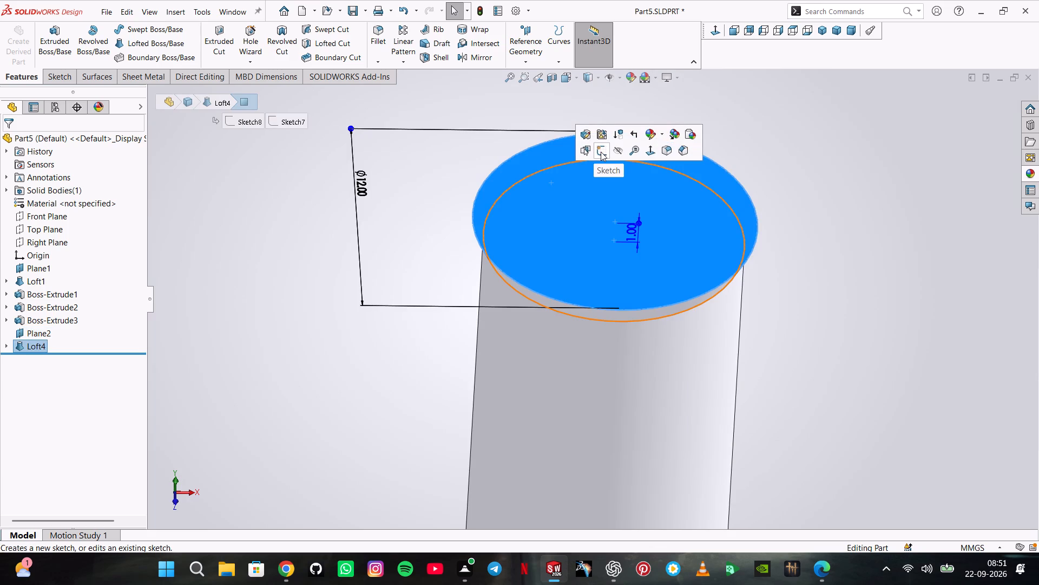
click(601, 152)
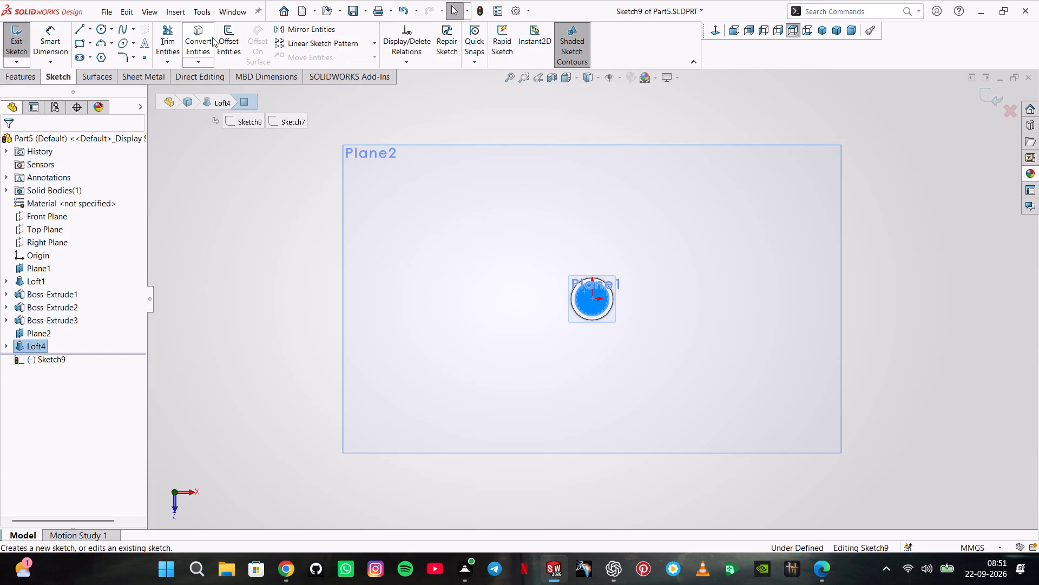
click(207, 37)
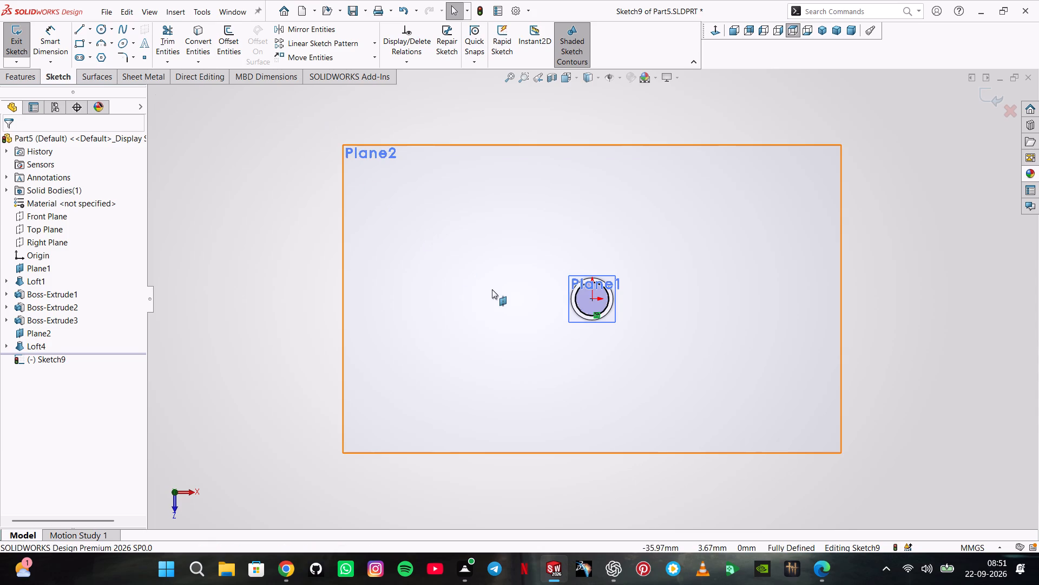
click(492, 289)
scroll(678, 315, down, 5)
scroll(337, 264, down, 5)
scroll(679, 256, down, 1)
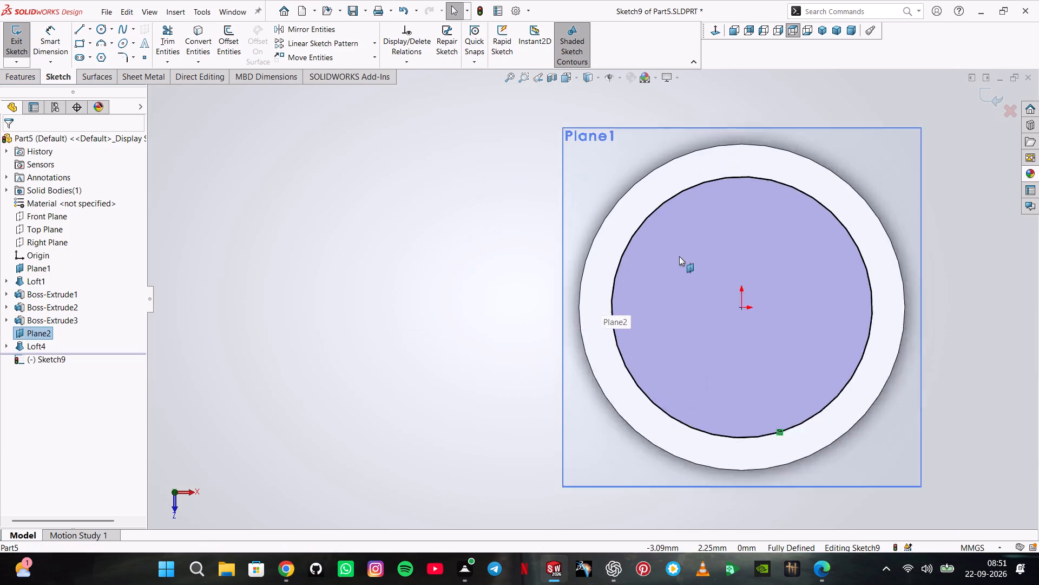
scroll(679, 256, down, 3)
scroll(871, 265, down, 3)
scroll(859, 269, up, 5)
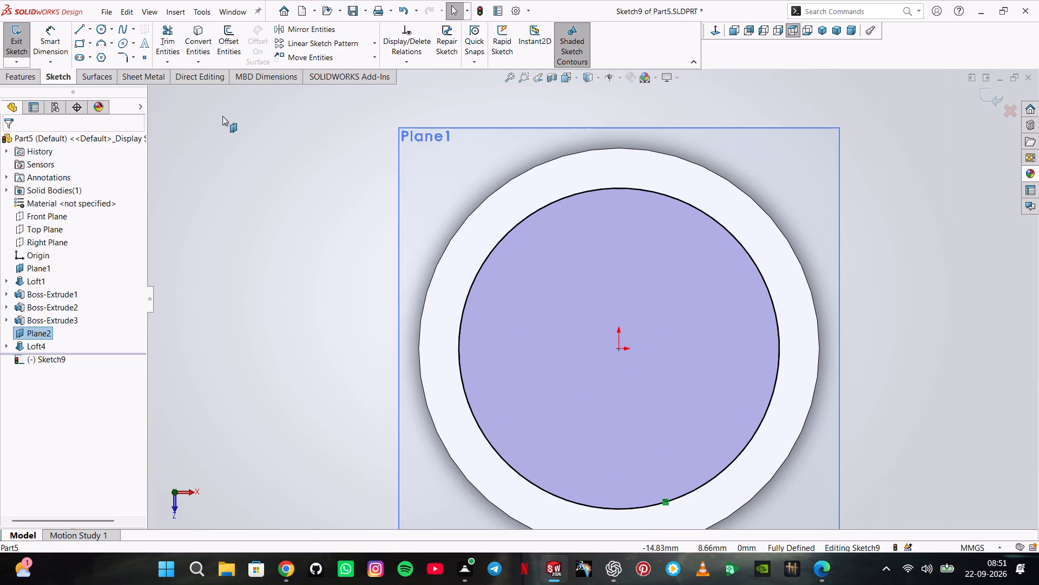
click(22, 47)
Create a reference plane offset 9.95 mm from the flared loft's end face.
click(24, 80)
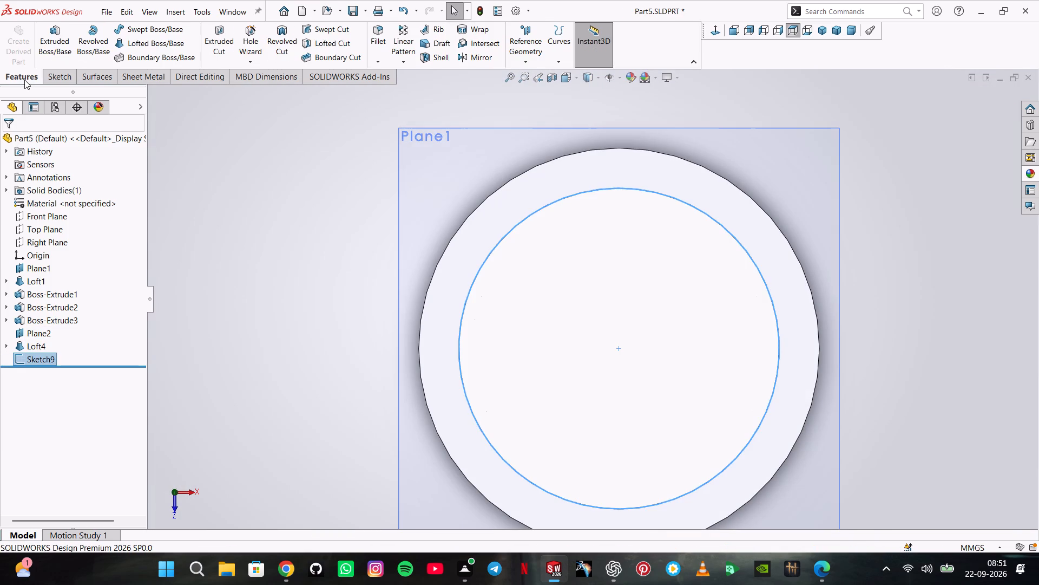
click(529, 62)
click(532, 70)
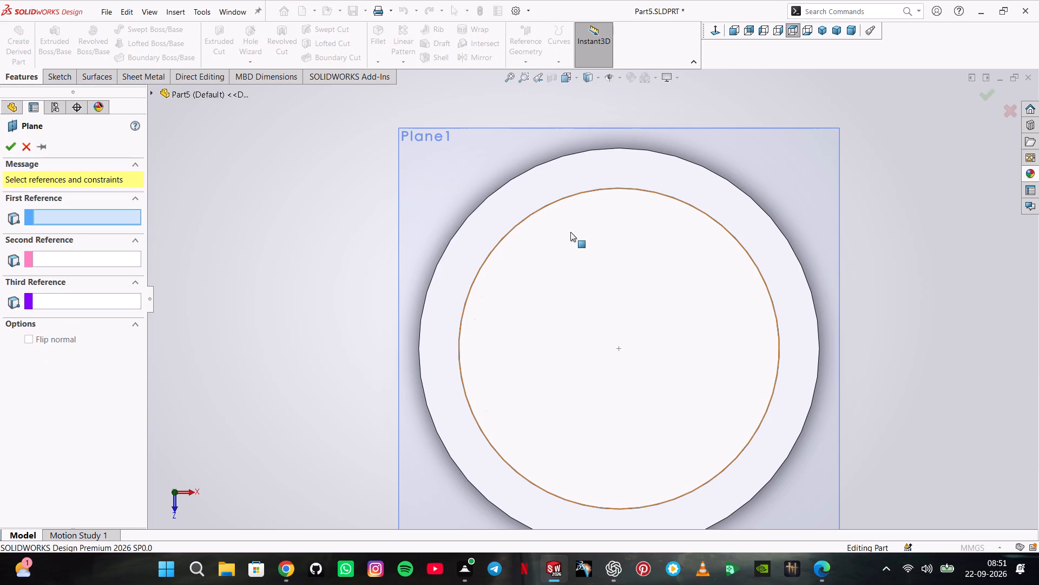
click(556, 268)
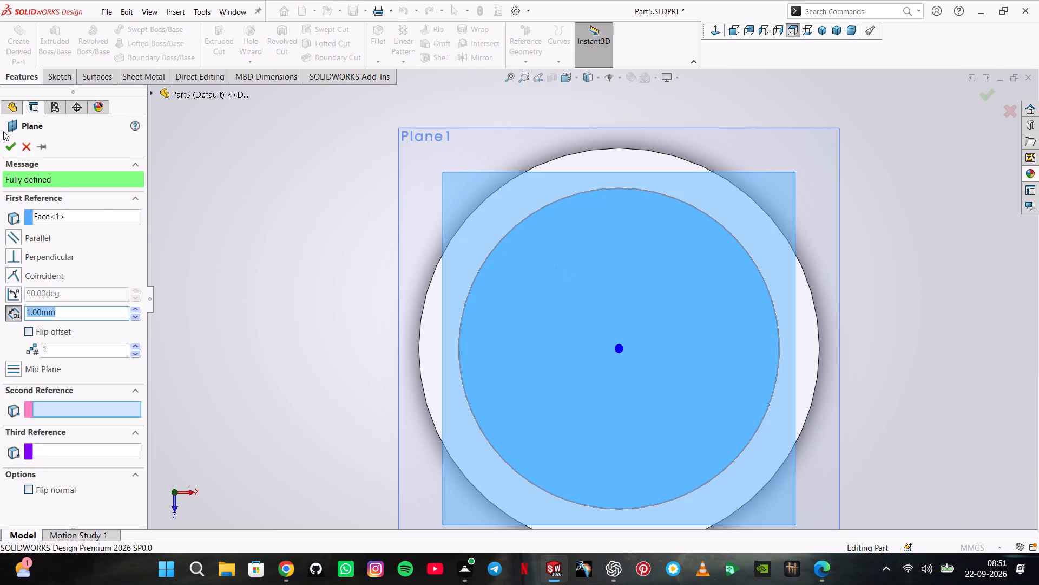
key(9)
text(.8)
key(BackSpace)
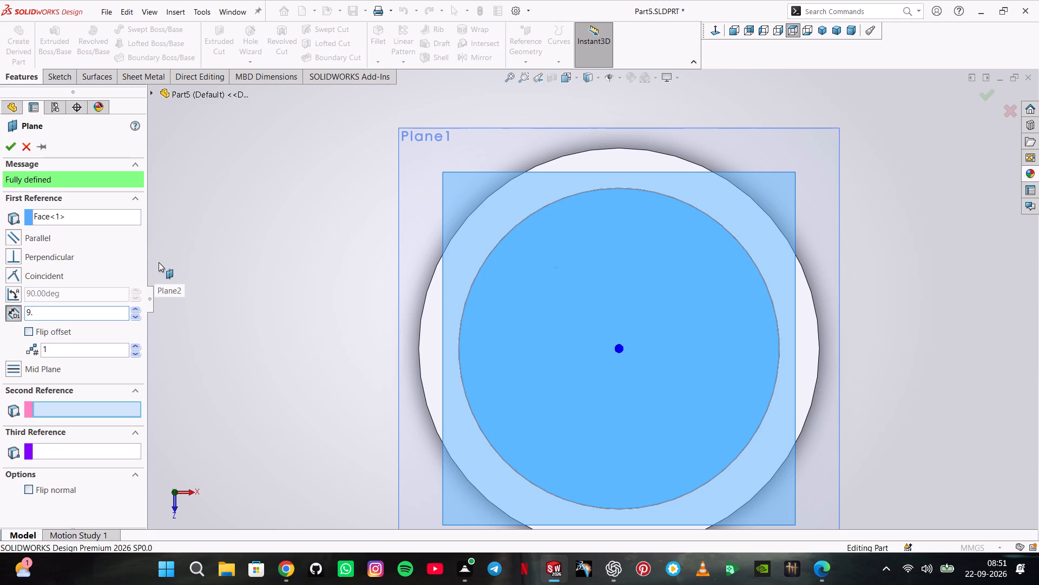
key(9)
key(5)
key(Return)
key(Return)
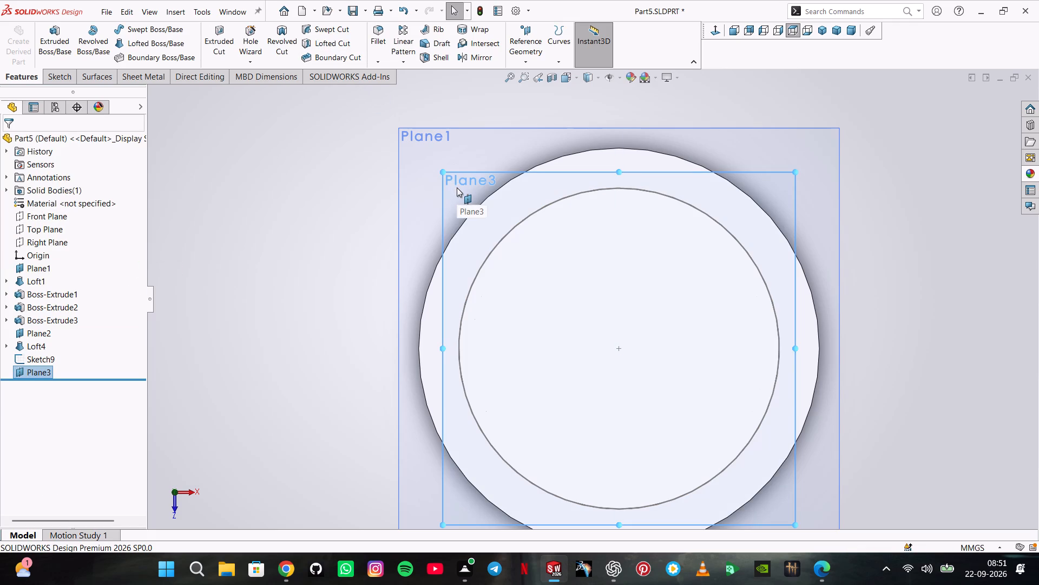
Open a sketch on the new offset plane and draw an origin-centred circle of about 6 mm diameter.
right_click(462, 181)
click(494, 165)
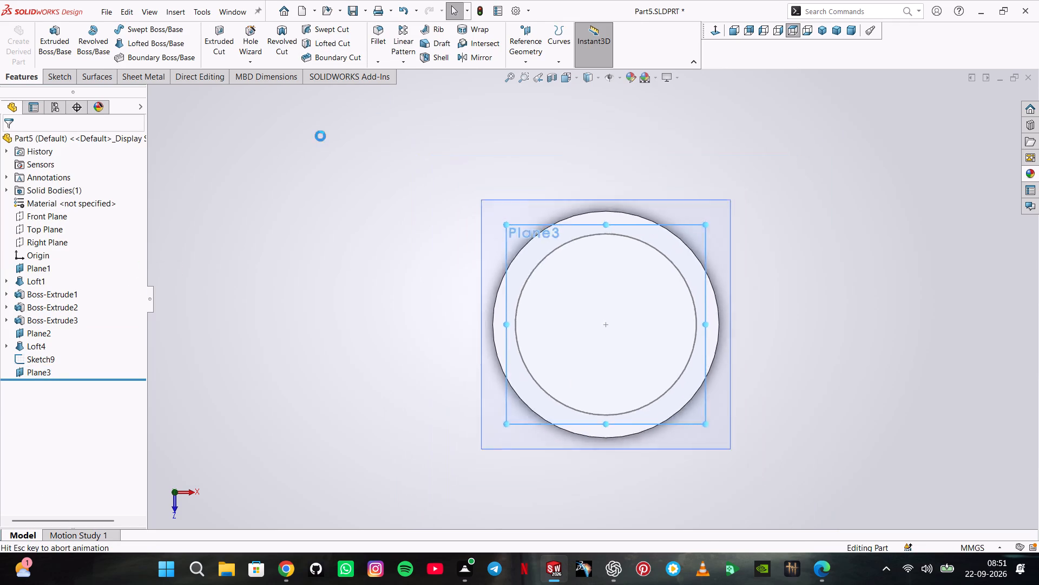
click(102, 29)
scroll(629, 301, down, 2)
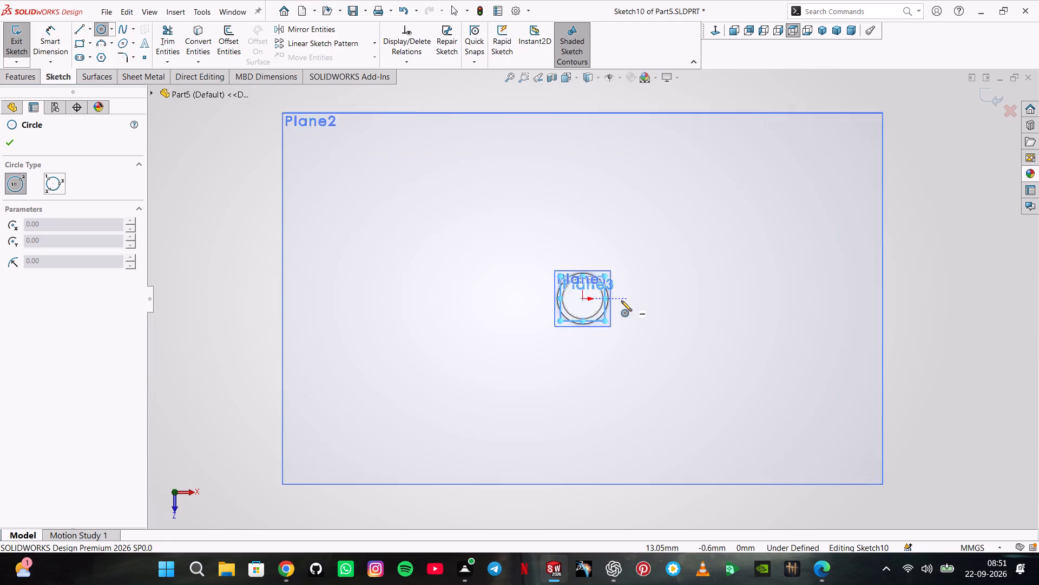
scroll(621, 301, down, 3)
click(537, 296)
click(517, 303)
scroll(520, 285, up, 3)
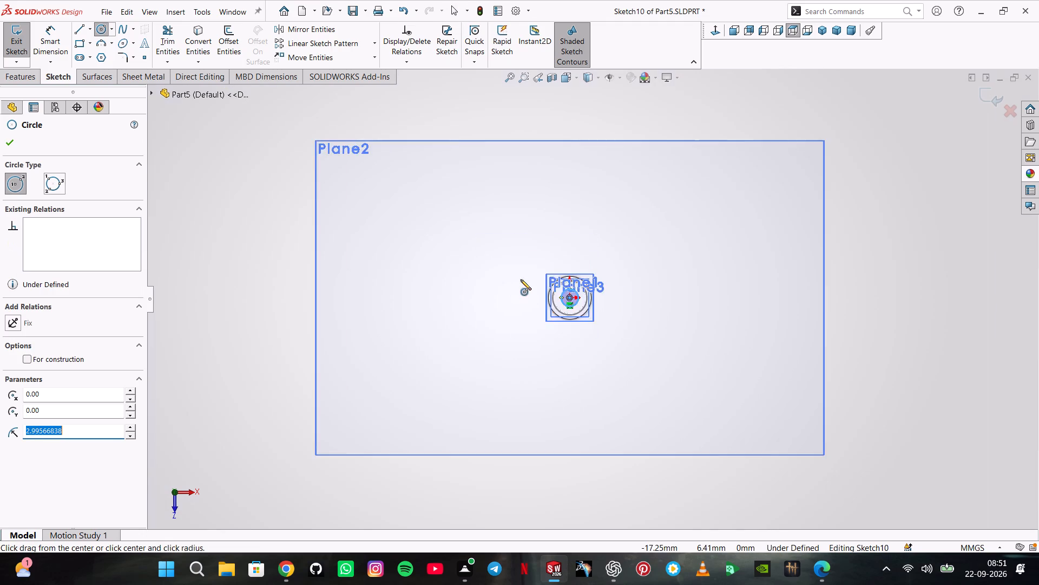
scroll(521, 279, up, 5)
scroll(617, 282, down, 5)
scroll(513, 291, down, 7)
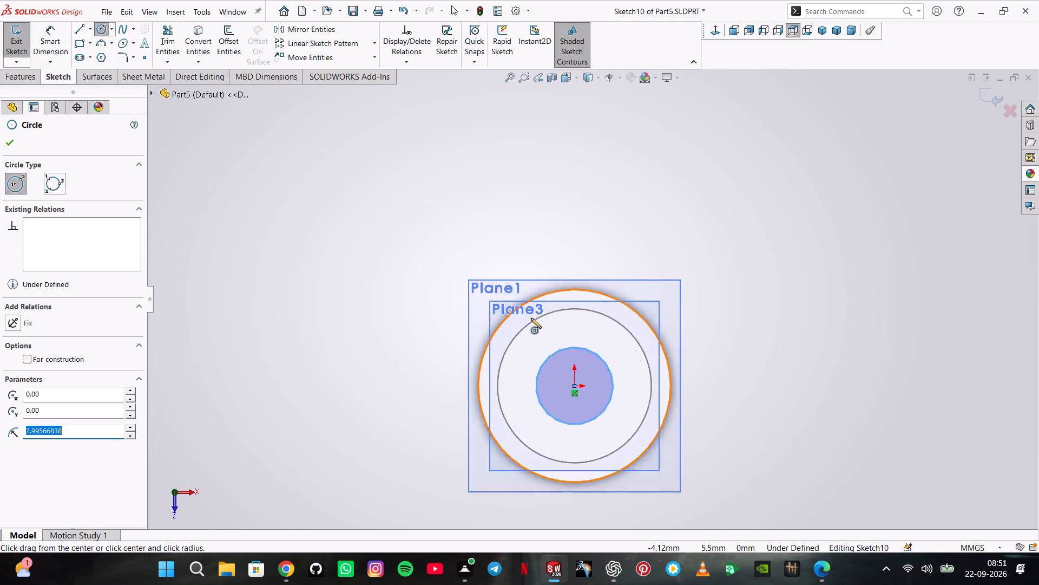
scroll(531, 318, down, 1)
scroll(578, 361, up, 2)
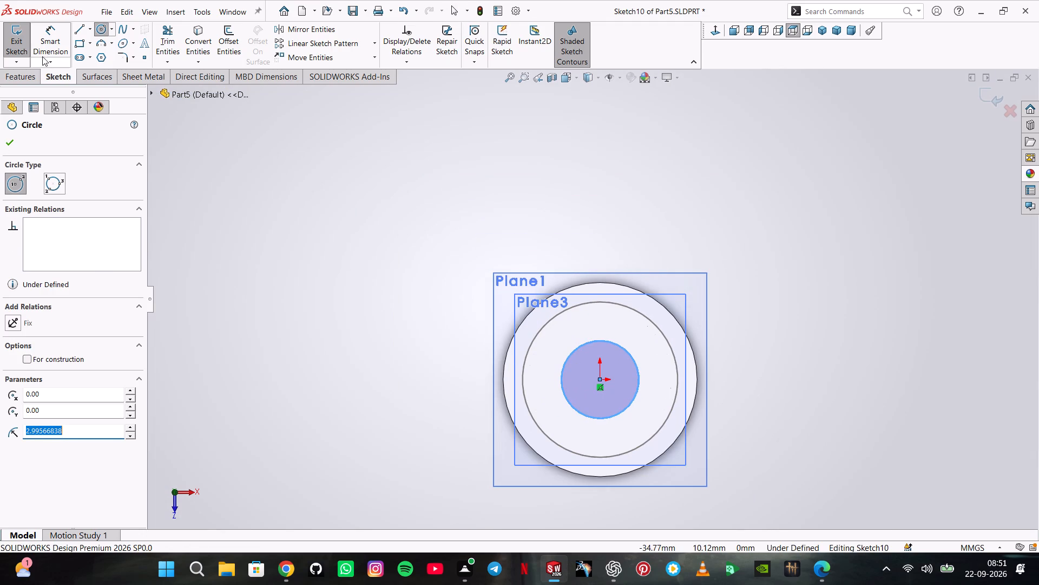
Dimension the circle on the new offset plane to a diameter of 6 mm and exit the sketch.
click(49, 44)
click(562, 380)
click(445, 355)
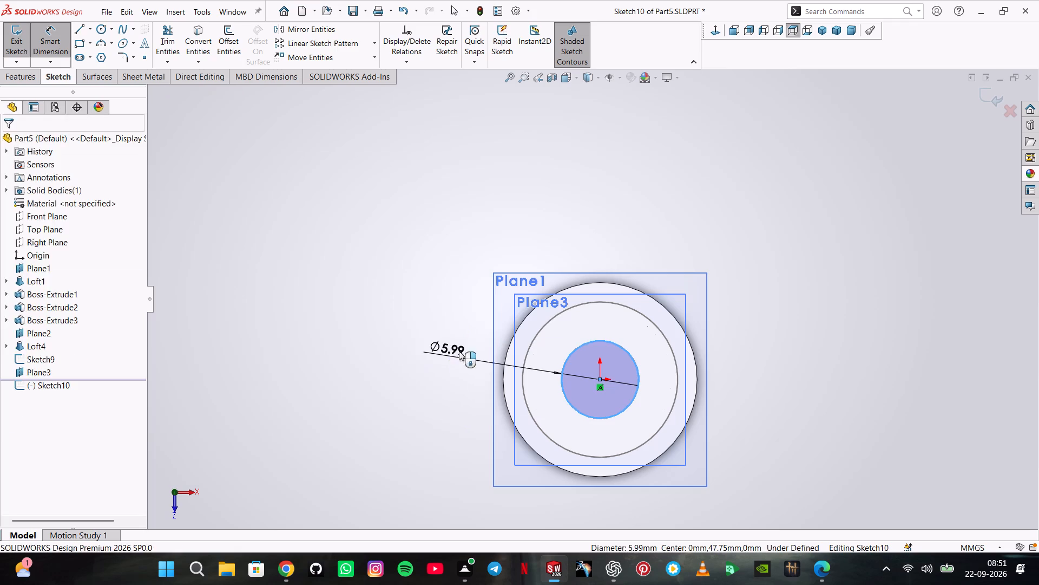
key(6)
key(Return)
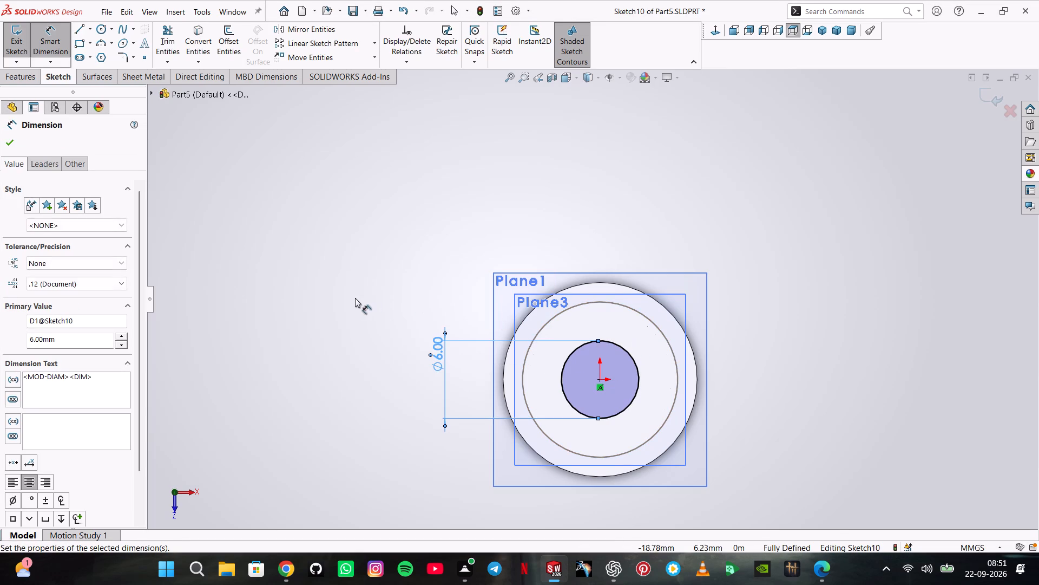
click(354, 298)
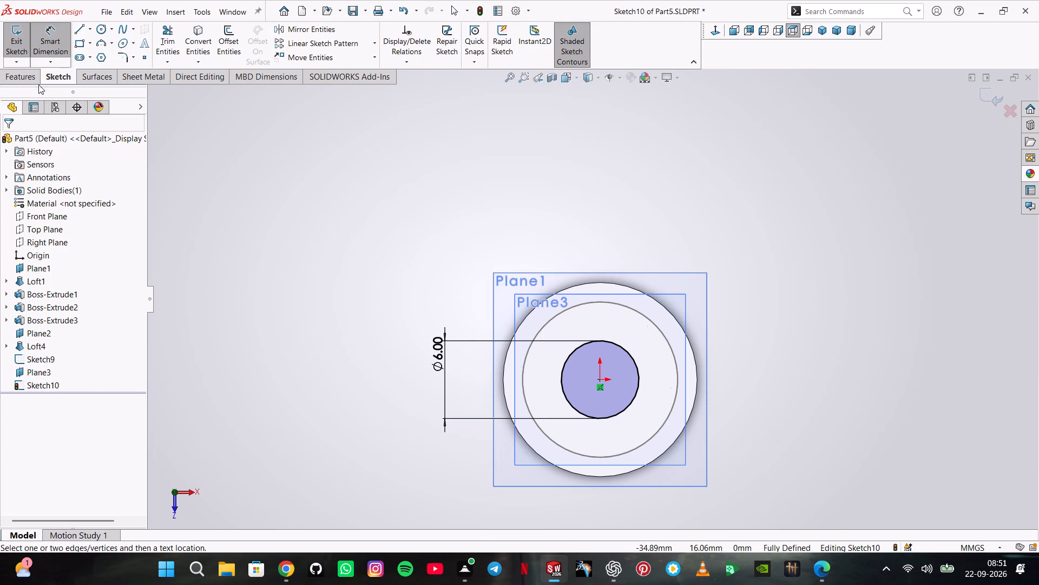
click(58, 46)
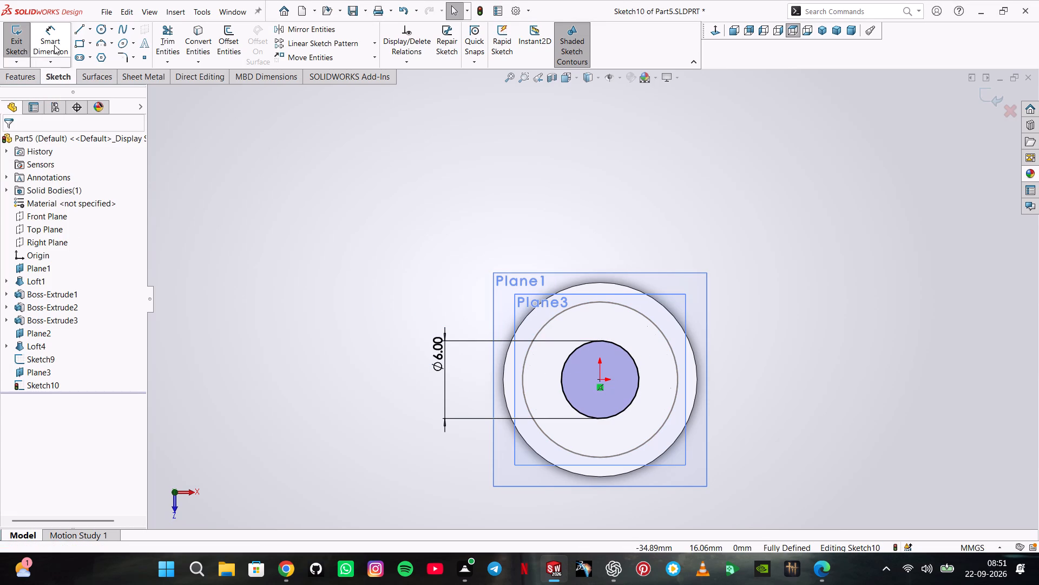
click(11, 39)
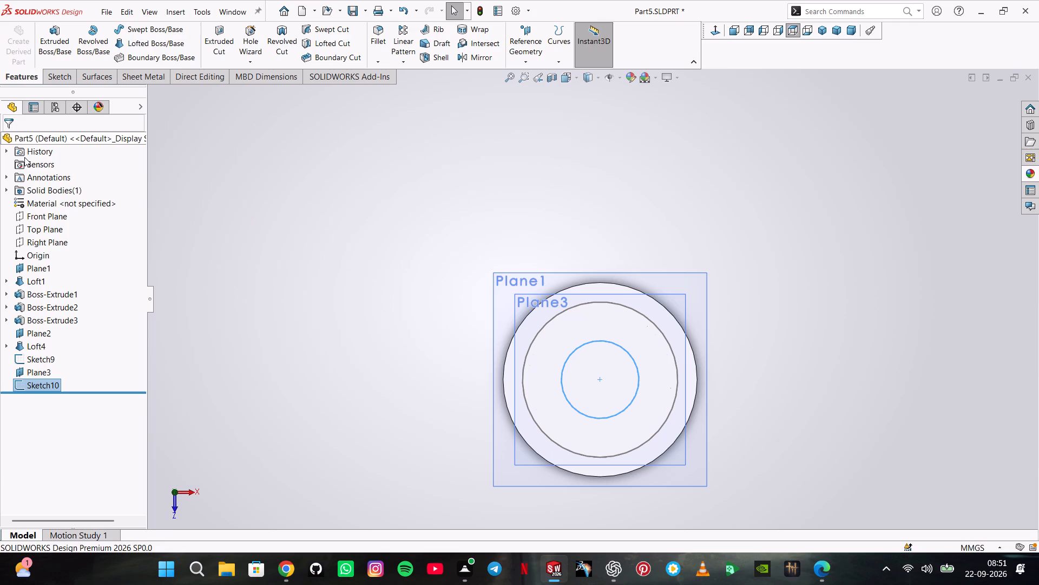
Open a sketch on the Front Plane and hide Plane3, the plane carrying the 6 mm circle.
click(44, 220)
click(55, 203)
scroll(549, 175, down, 4)
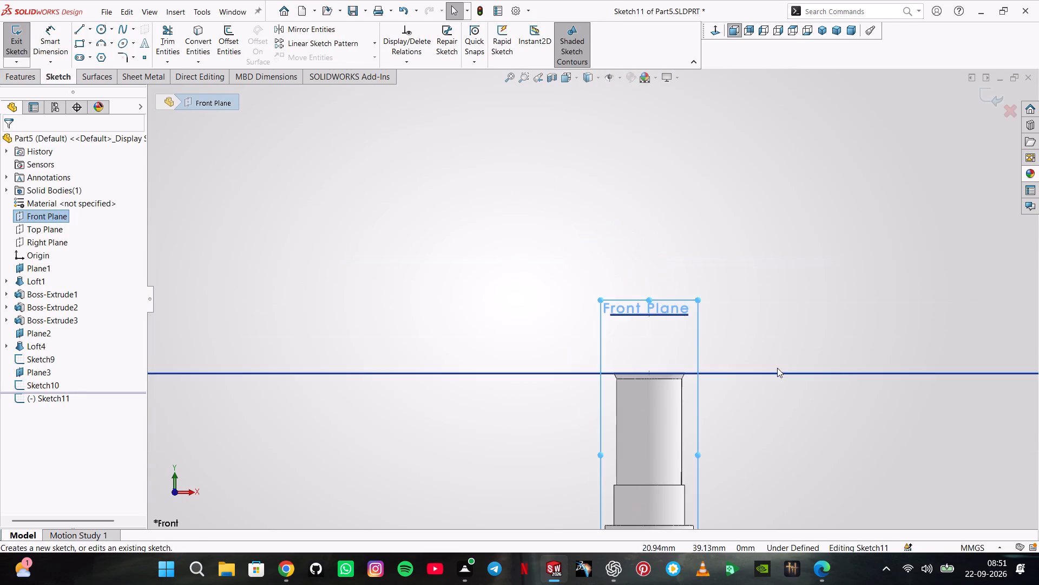
scroll(784, 396, down, 6)
scroll(423, 234, down, 4)
scroll(423, 232, up, 3)
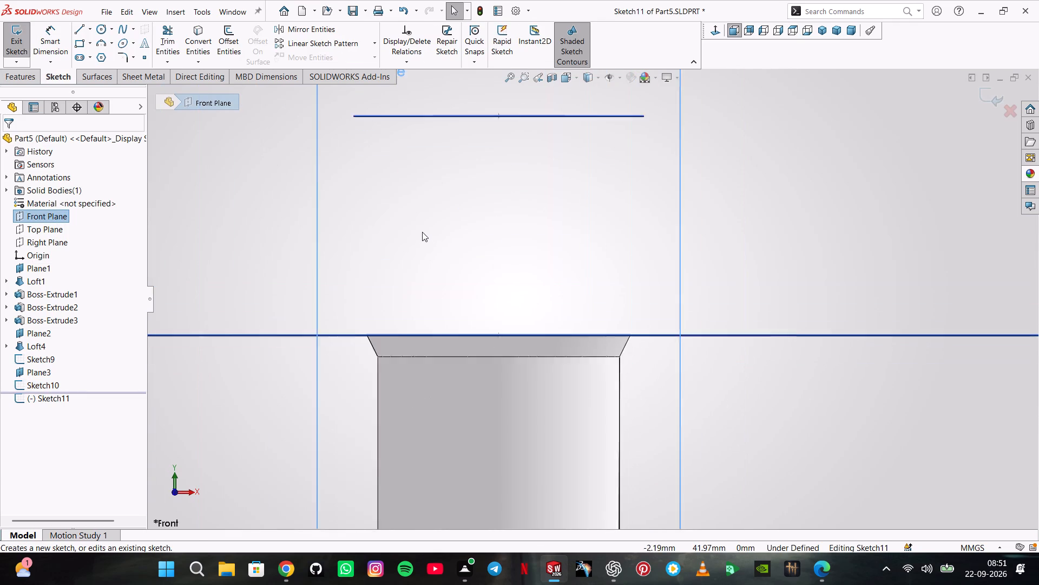
scroll(422, 232, up, 2)
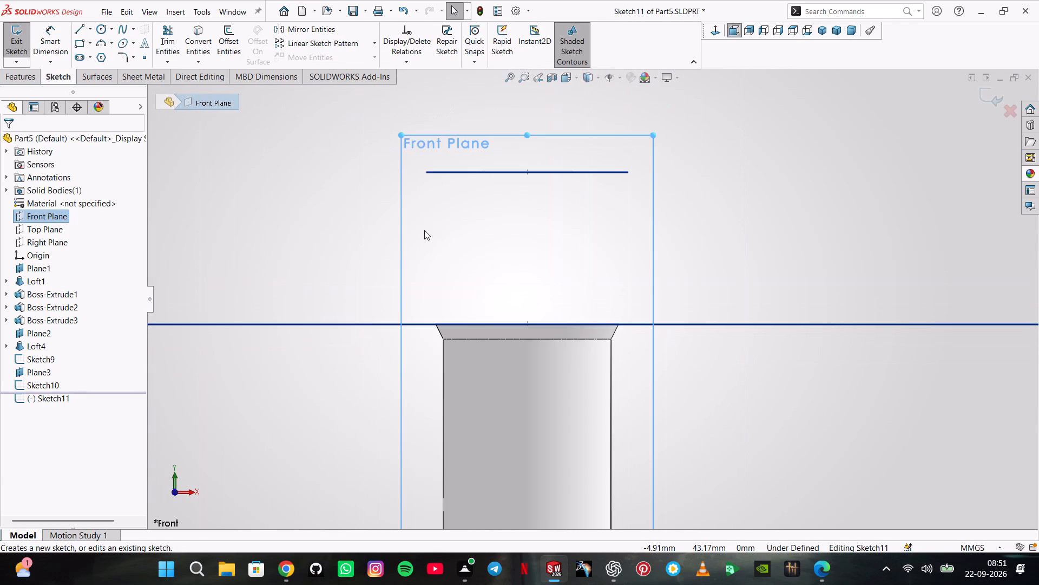
middle_drag(469, 226, 479, 248)
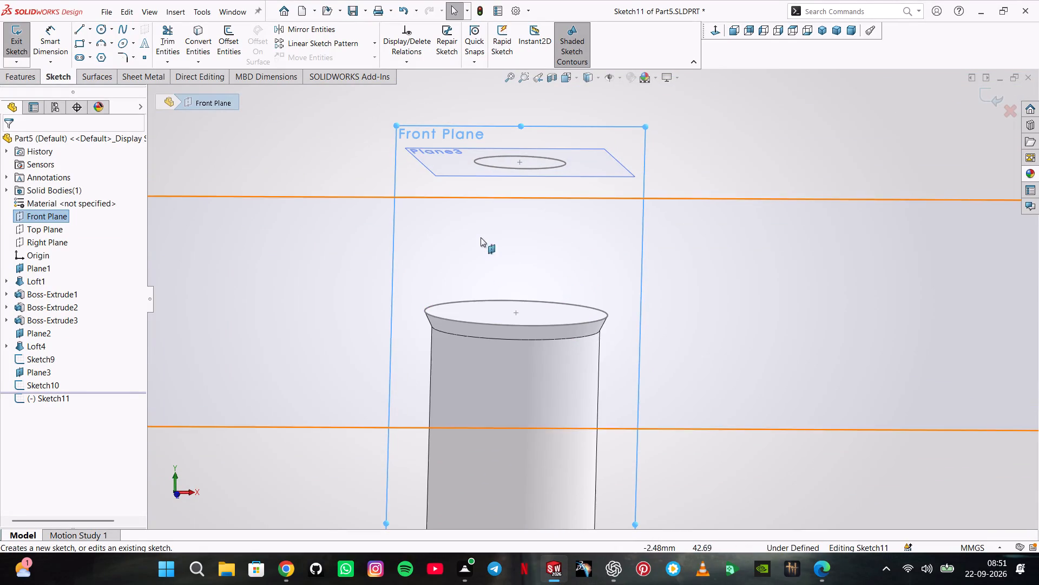
middle_drag(497, 223, 485, 204)
scroll(478, 216, up, 1)
scroll(504, 197, down, 5)
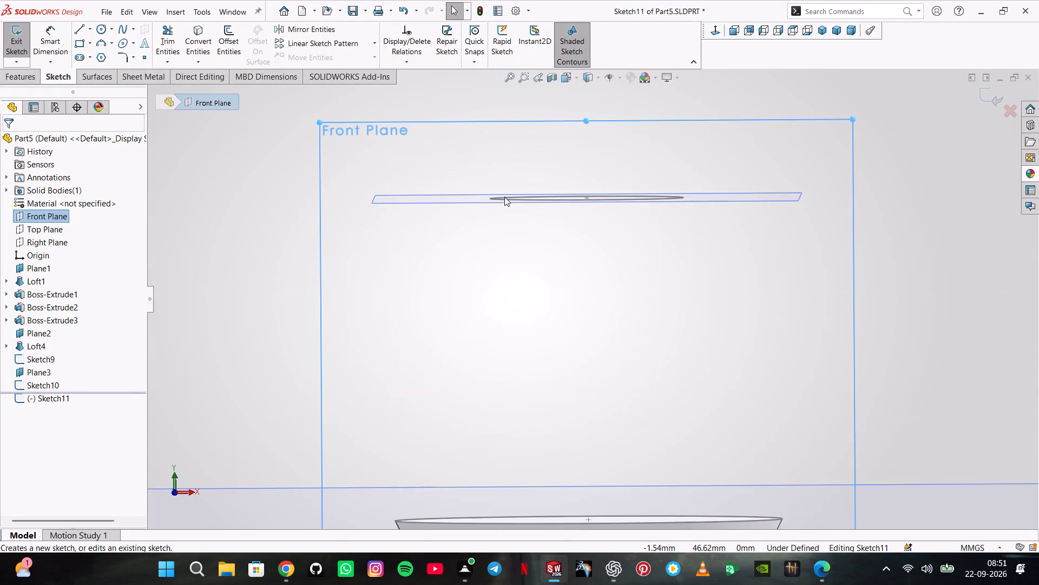
right_click(412, 199)
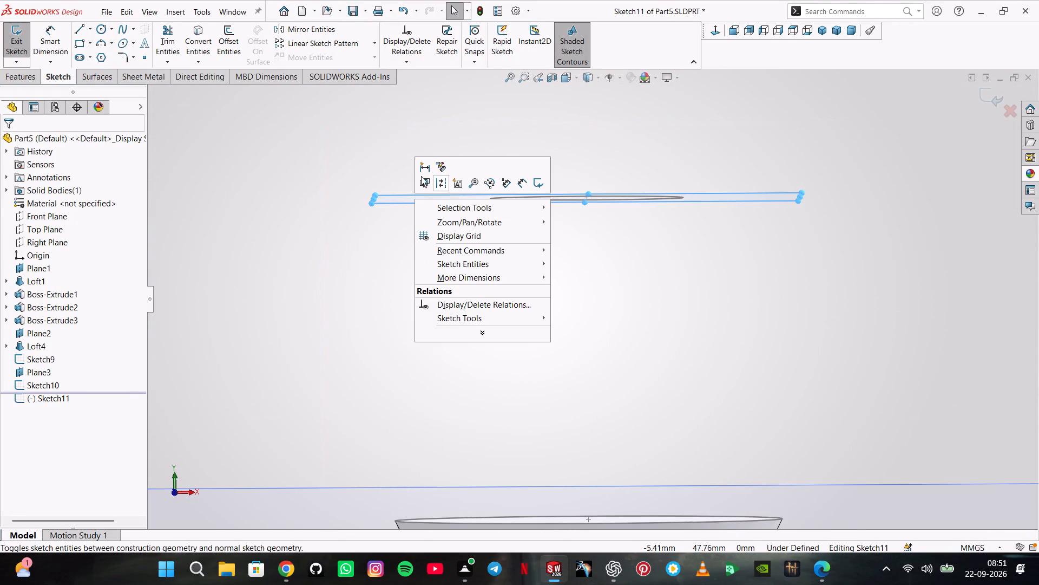
click(295, 175)
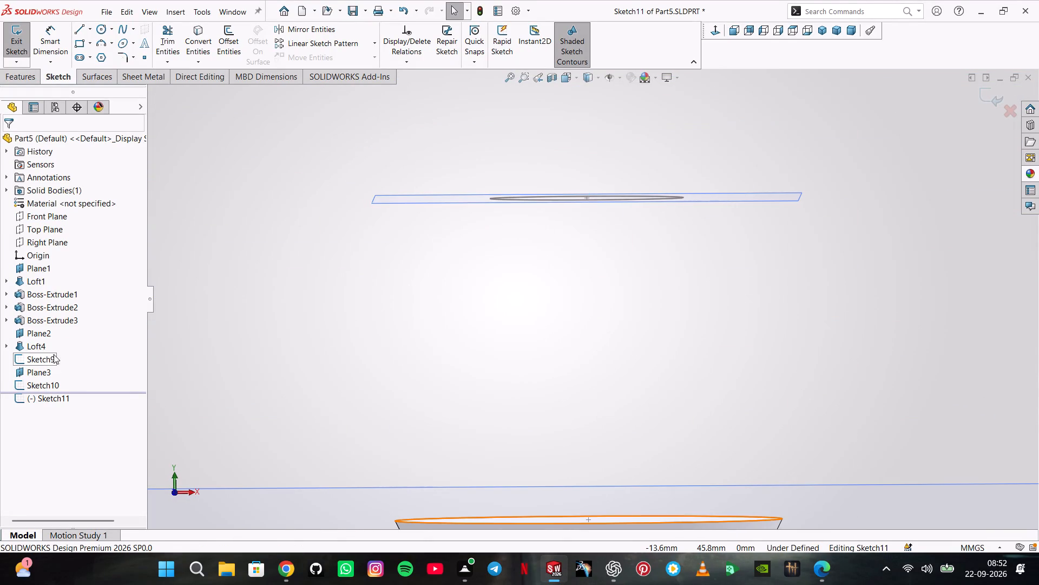
right_click(43, 367)
click(70, 352)
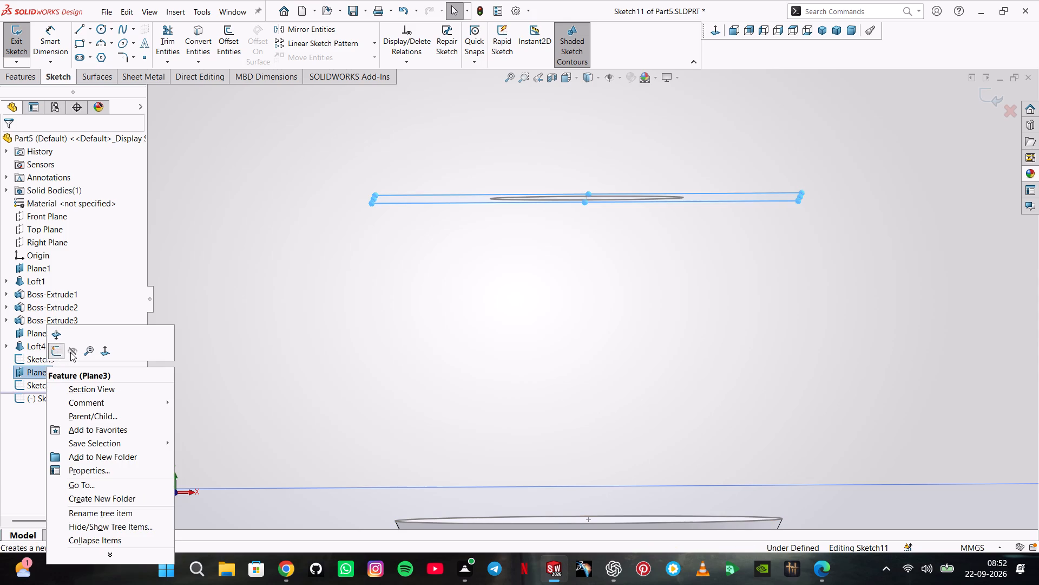
Draw an outward-bulging three-point arc of about 13 mm radius from the 6 mm circle's edge to the flared end face's edge.
click(109, 38)
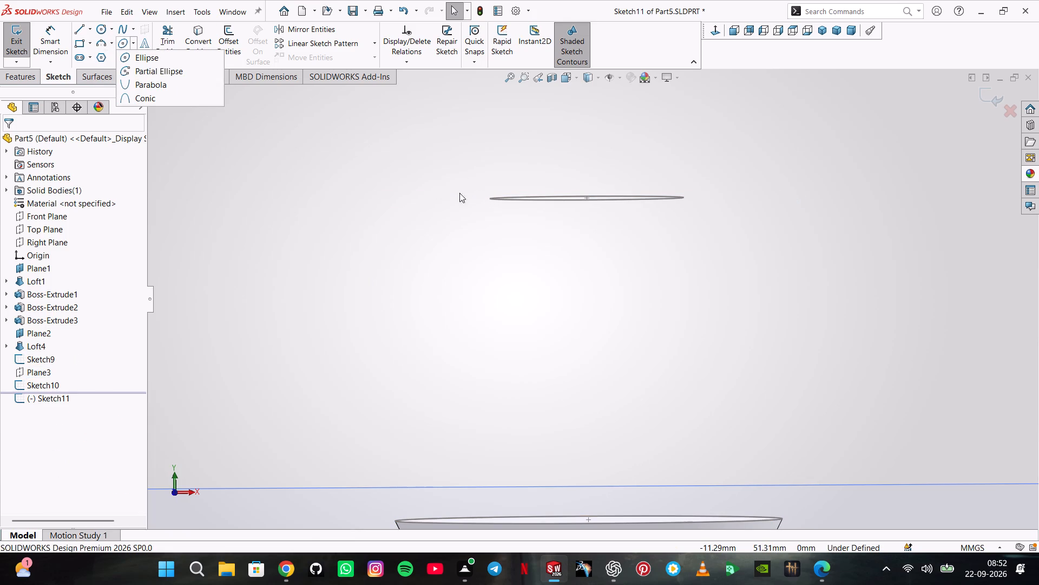
click(107, 44)
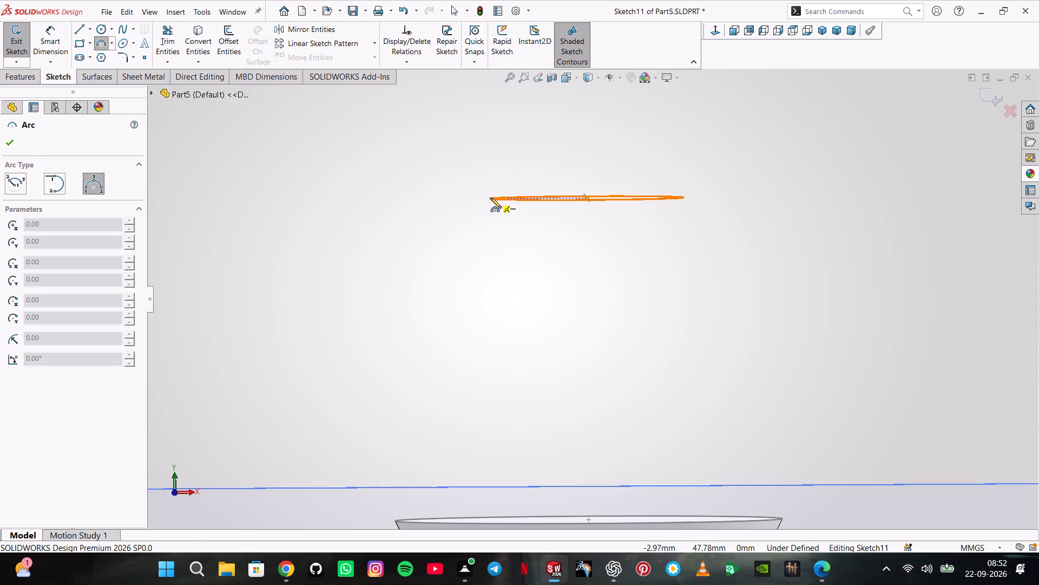
click(491, 198)
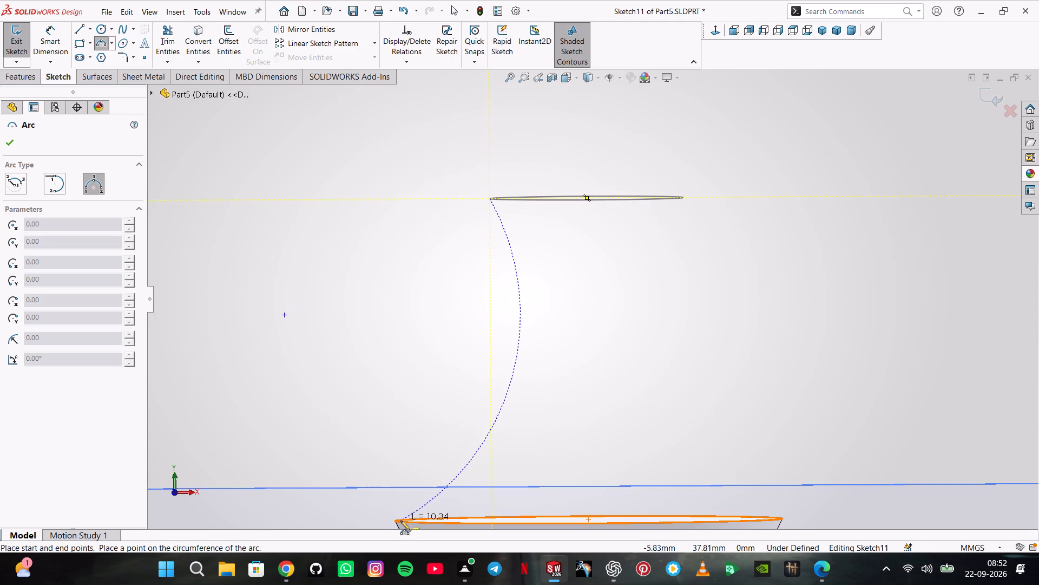
click(396, 521)
click(398, 399)
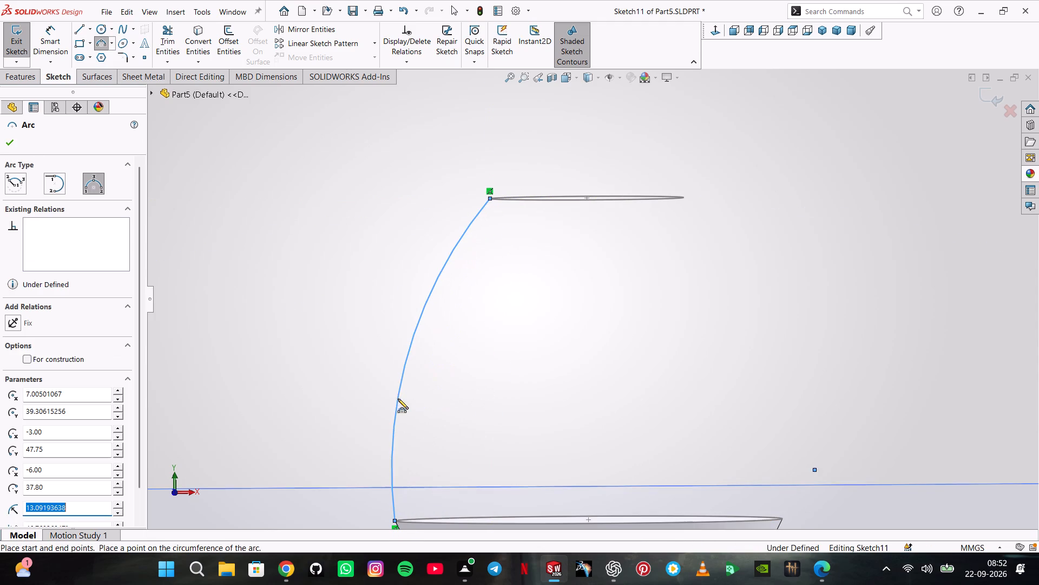
Dimension the arc to a radius of 18 mm.
click(44, 37)
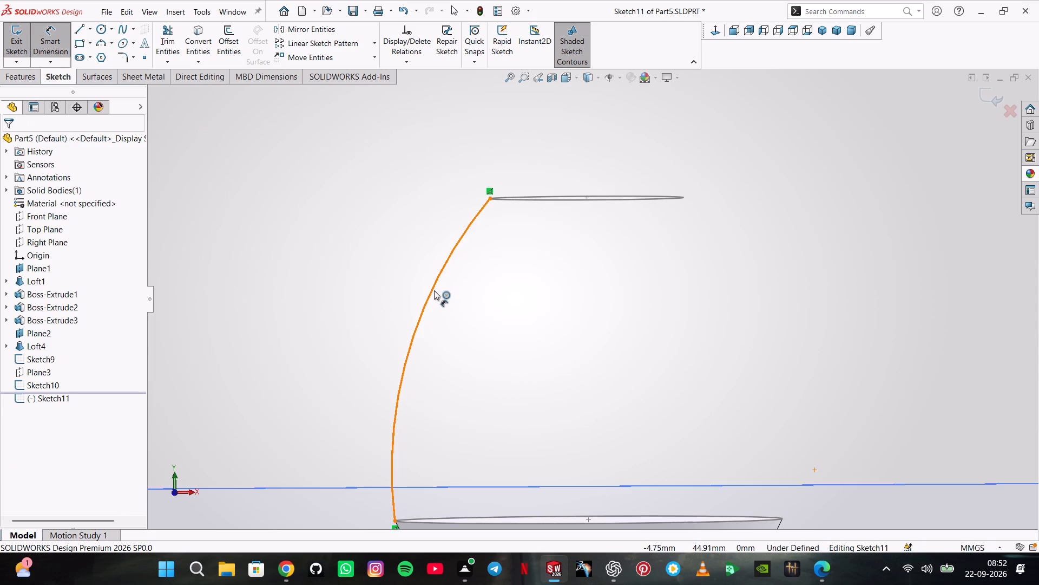
click(434, 290)
click(347, 270)
text(18)
key(Return)
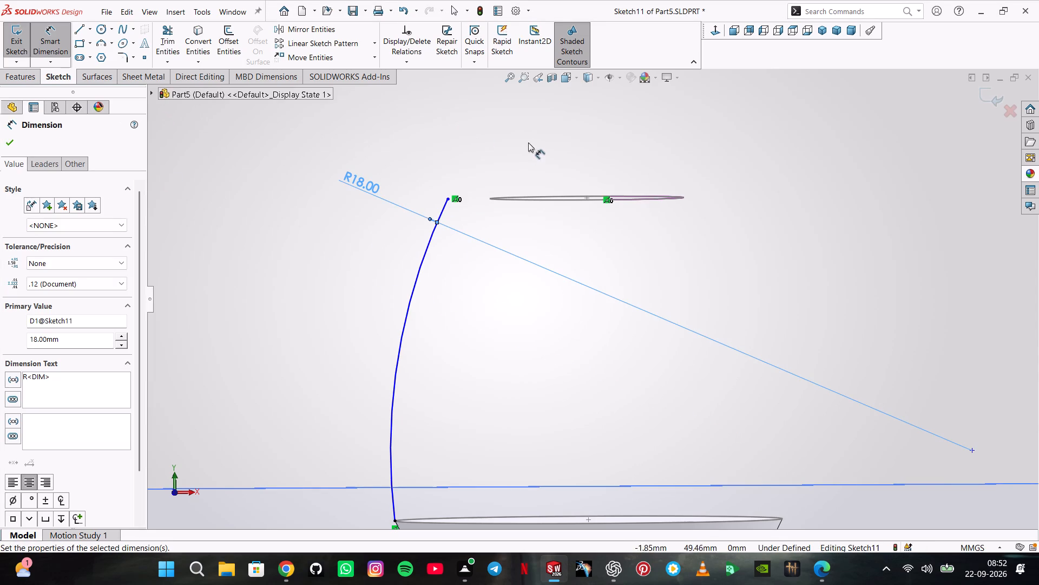
right_drag(531, 140, 512, 170)
middle_drag(564, 138, 552, 212)
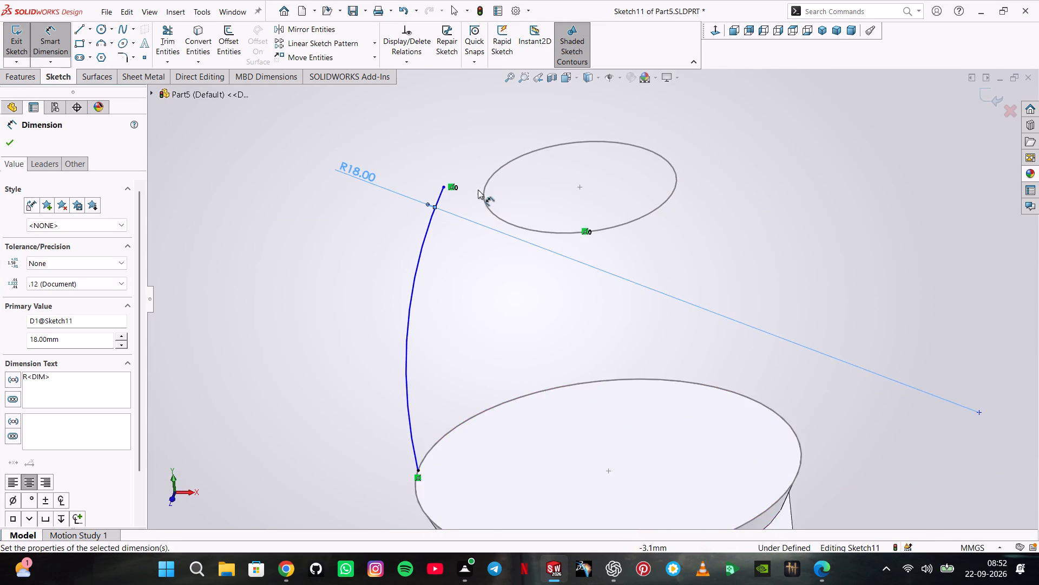
scroll(474, 188, down, 3)
click(62, 36)
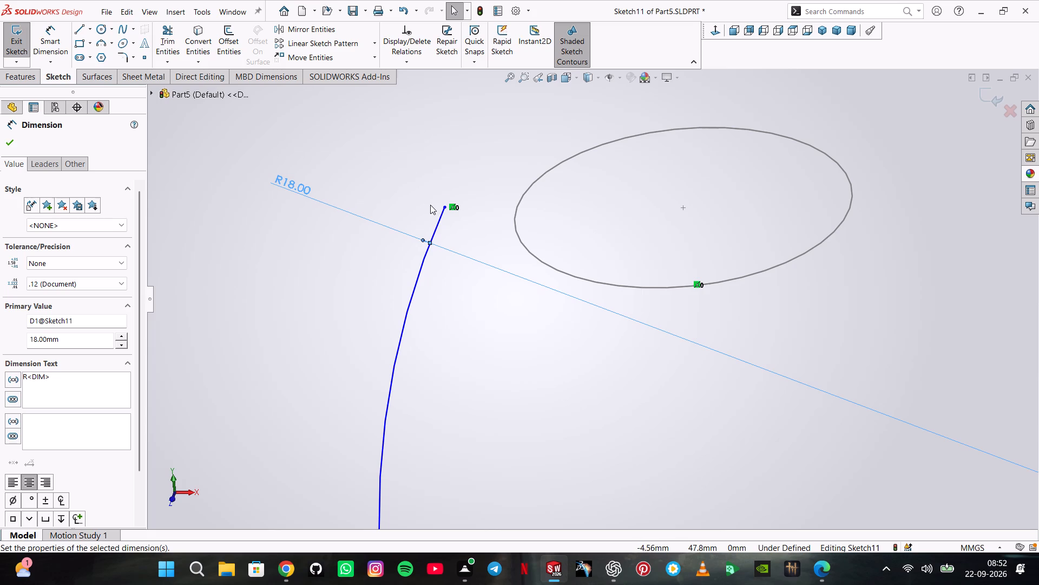
Add Pierce relations tying the arc's upper endpoint to the 6 mm circle and its lower endpoint to the converted 12 mm circle.
click(446, 207)
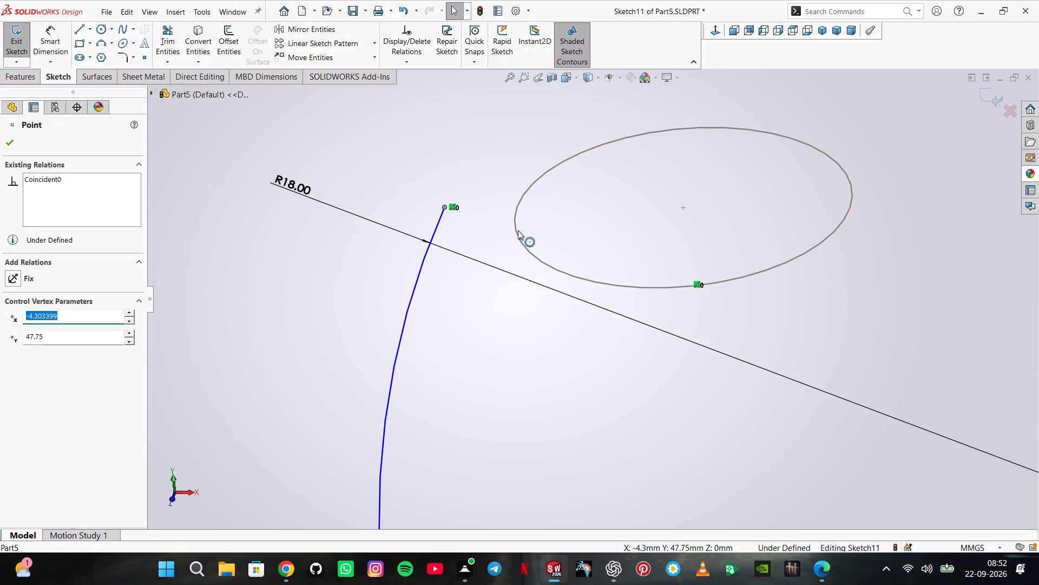
shift+click(518, 230)
click(34, 366)
click(180, 318)
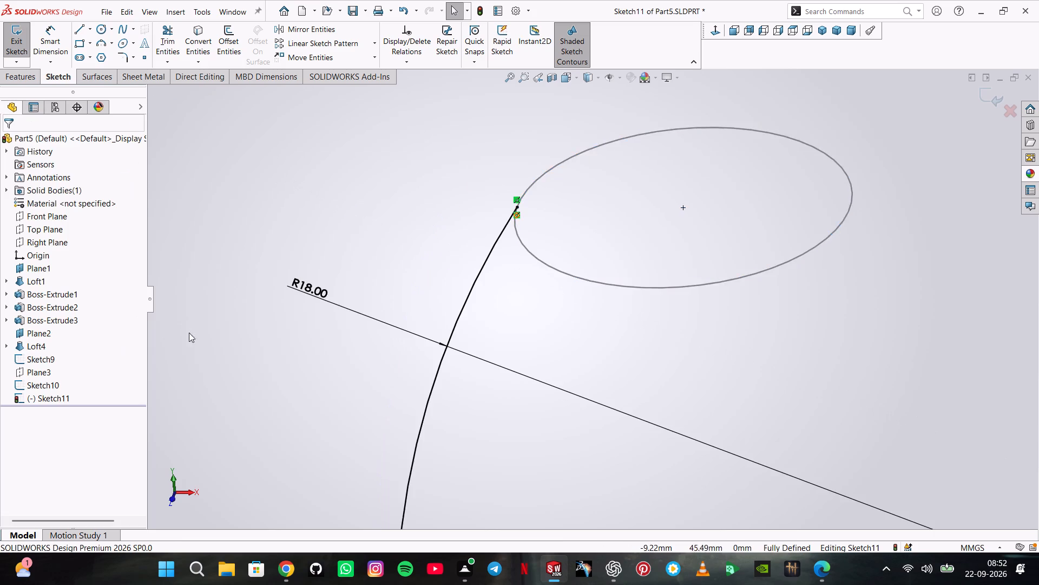
scroll(233, 348, up, 4)
shift+click(500, 496)
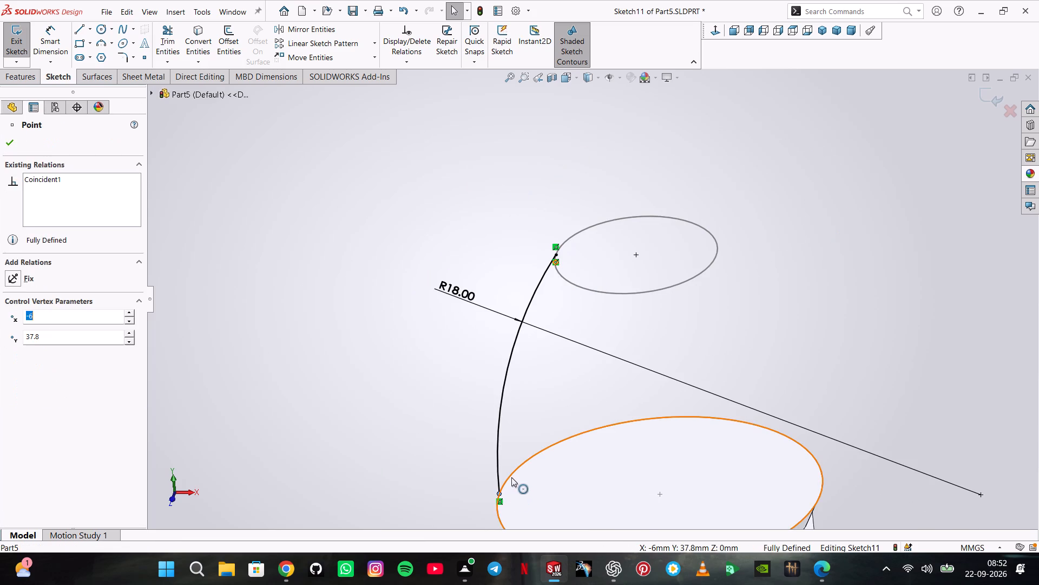
shift+click(512, 477)
click(33, 366)
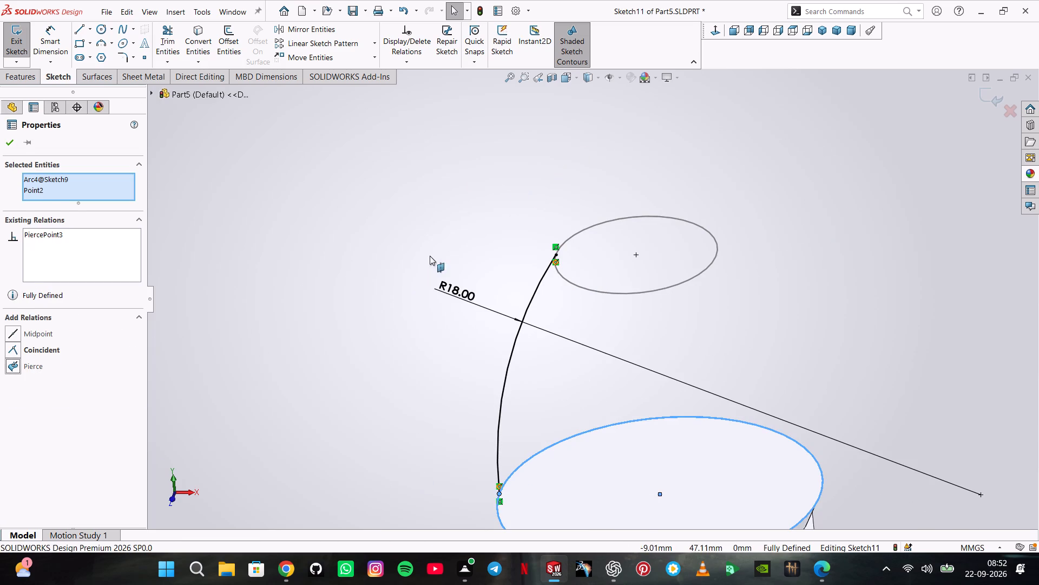
click(439, 250)
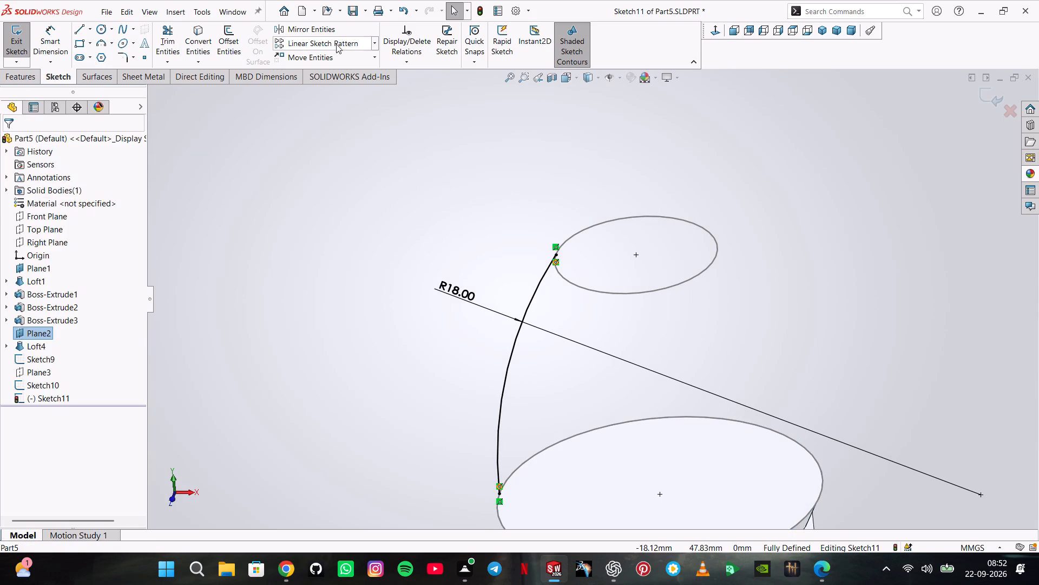
Mirror the arc about the Right Plane and exit the sketch.
click(343, 30)
click(546, 277)
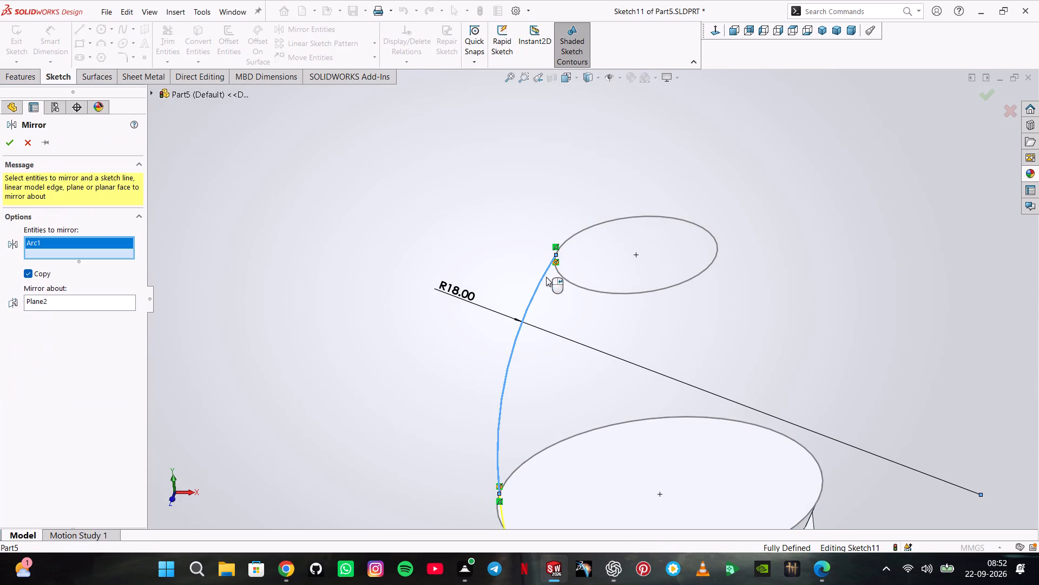
click(95, 308)
click(81, 305)
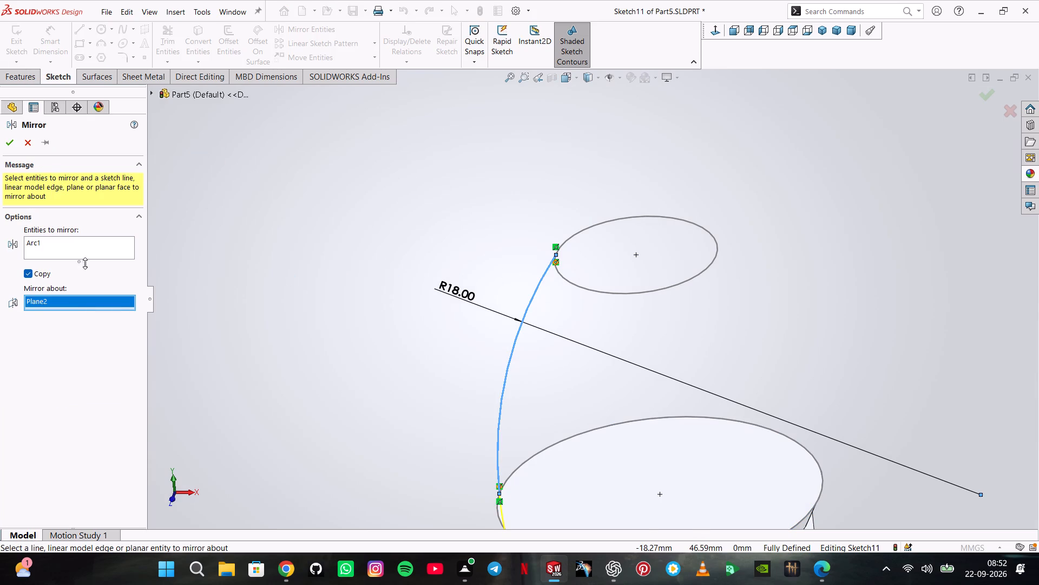
click(155, 91)
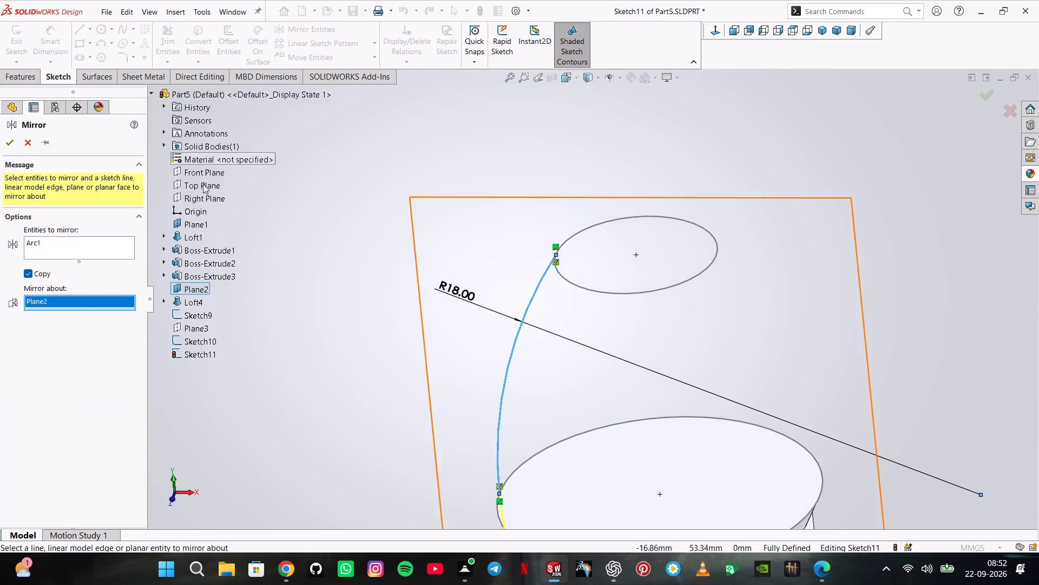
click(209, 196)
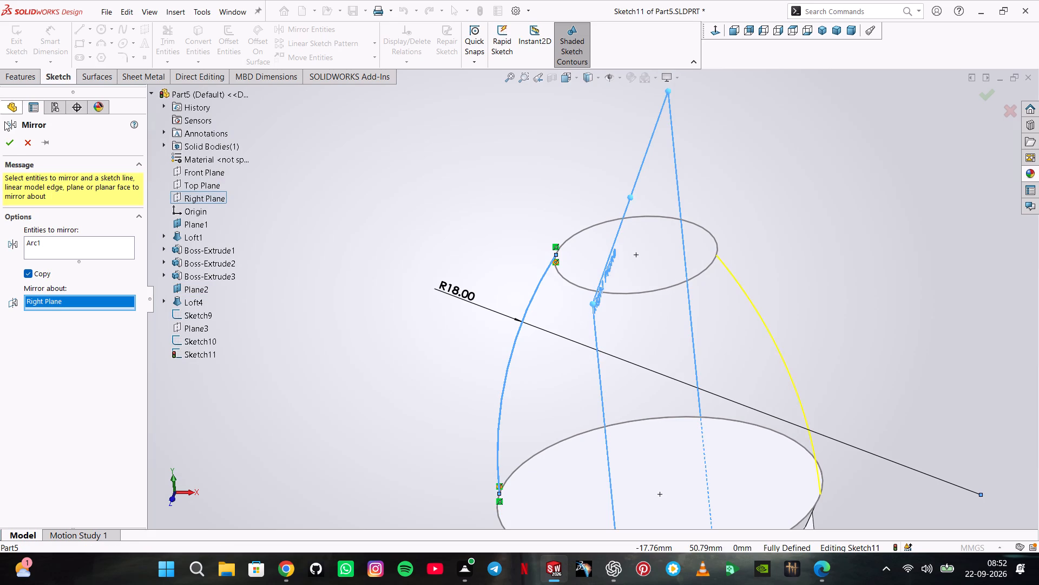
click(3, 141)
click(27, 80)
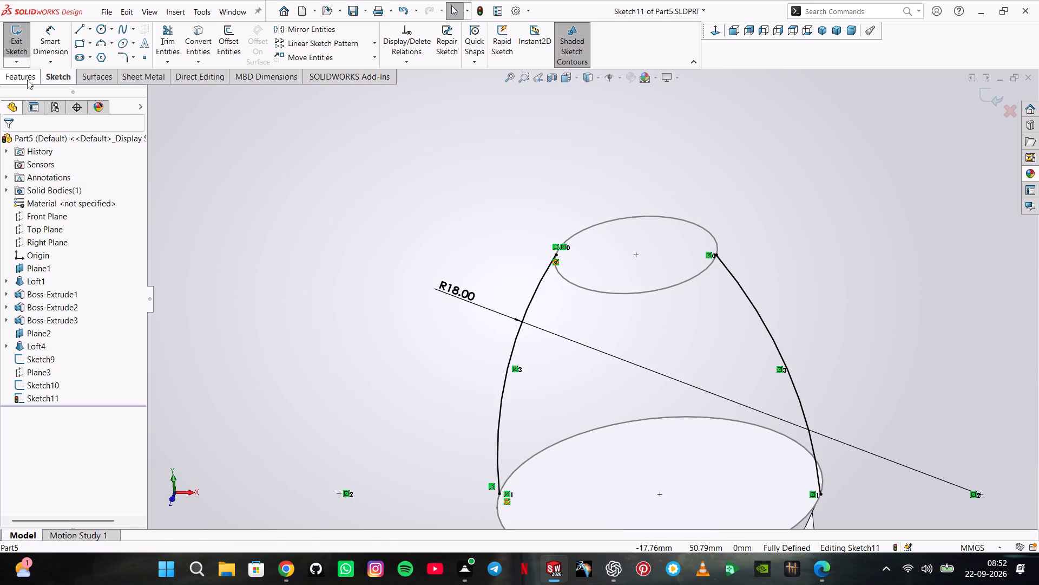
click(53, 73)
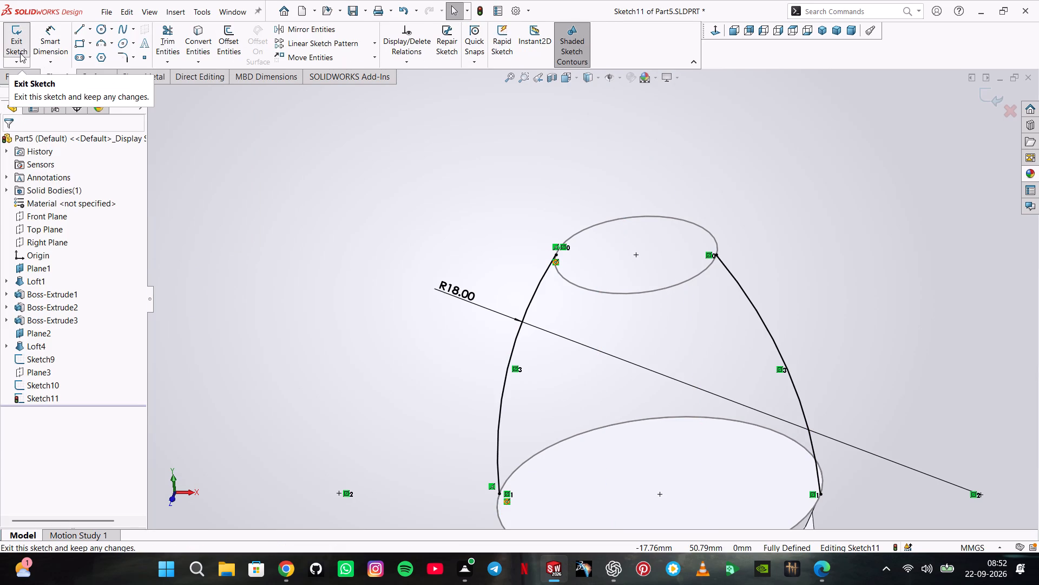
click(23, 45)
Loft between the 6 mm circle and the converted 12 mm circle, using the two mirrored 18 mm arcs as guide curves.
click(24, 77)
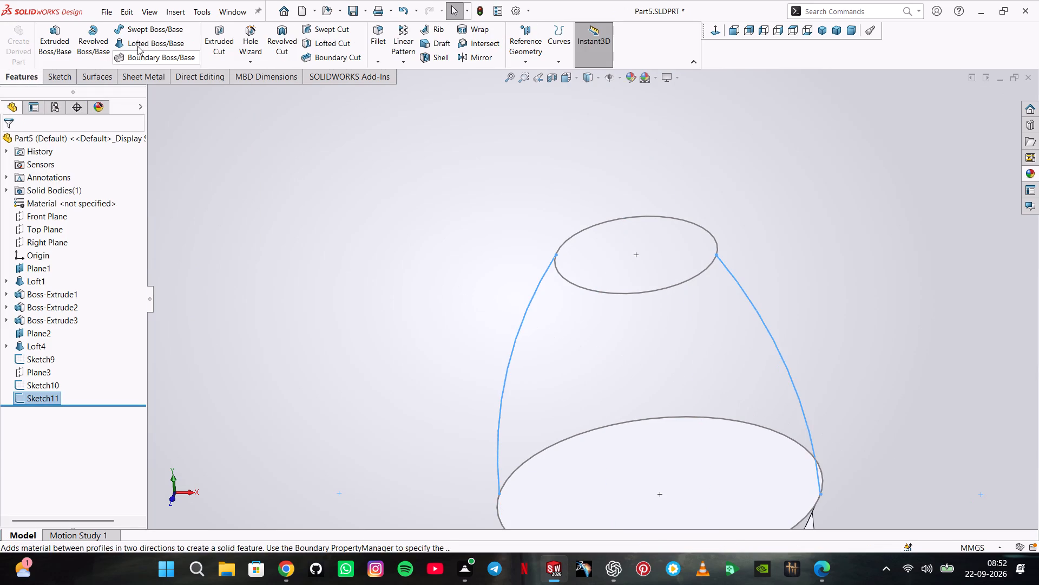
click(137, 46)
click(595, 297)
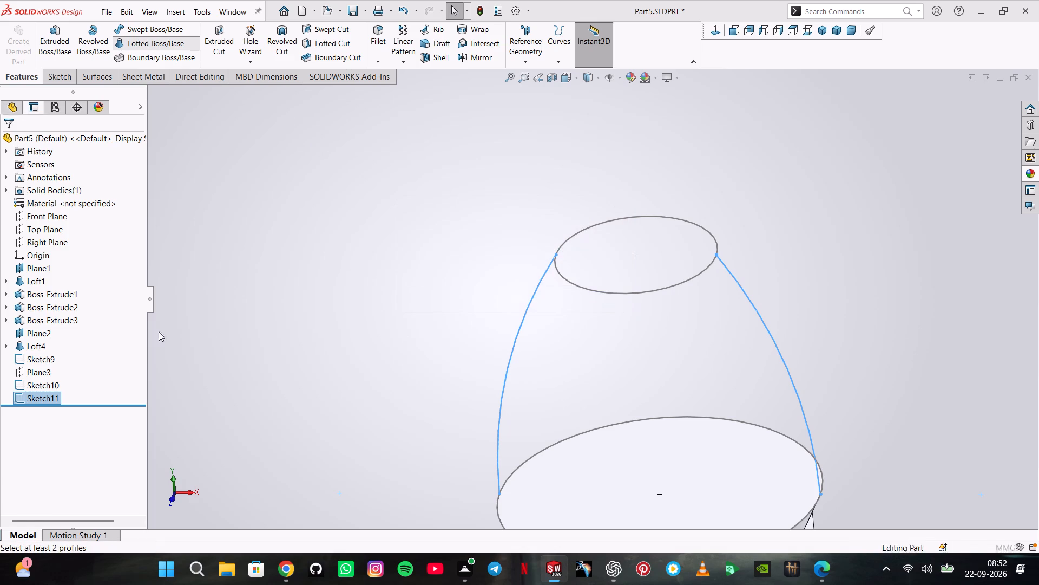
click(83, 286)
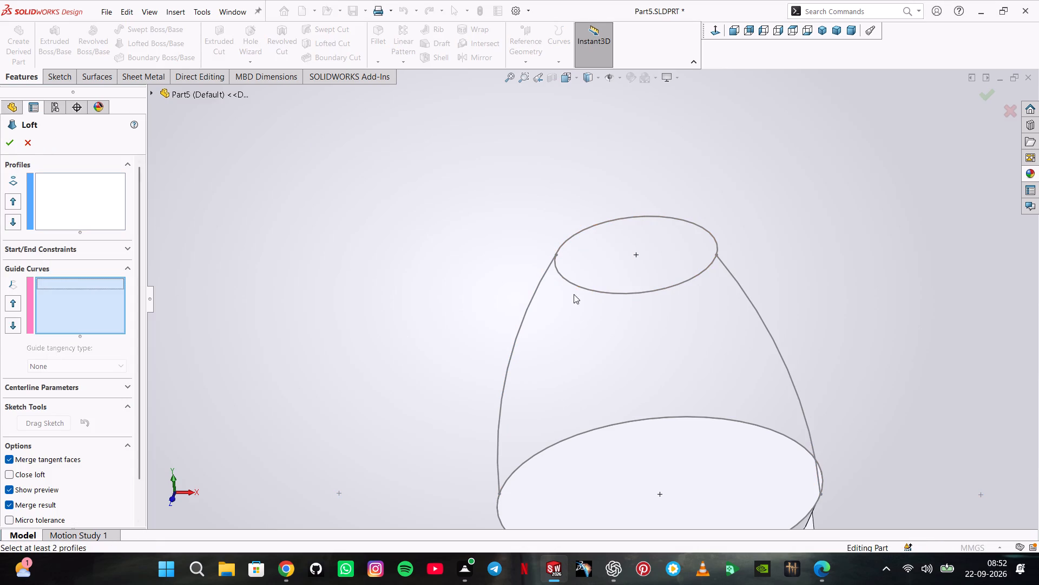
click(542, 284)
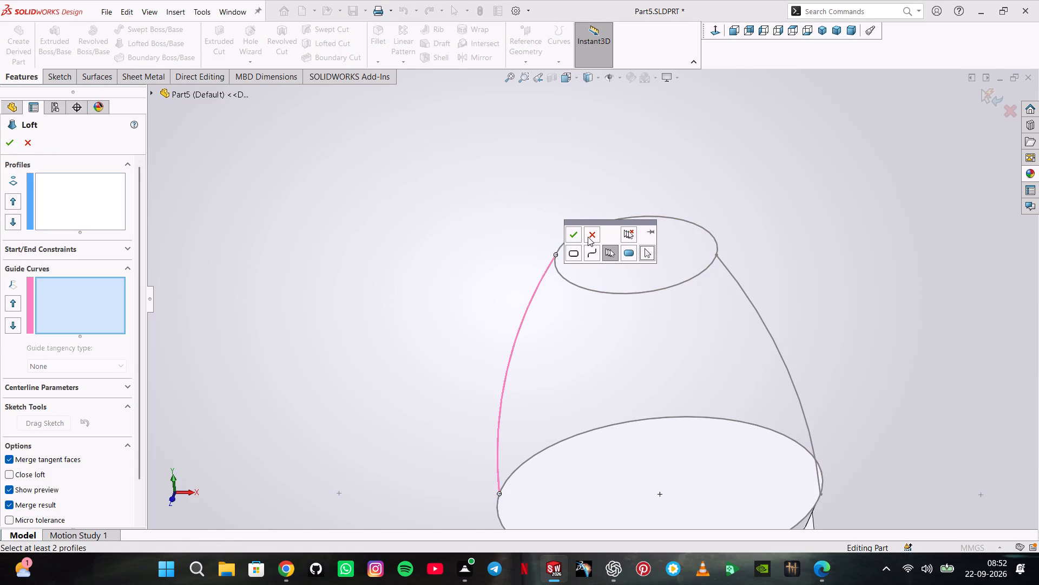
click(571, 234)
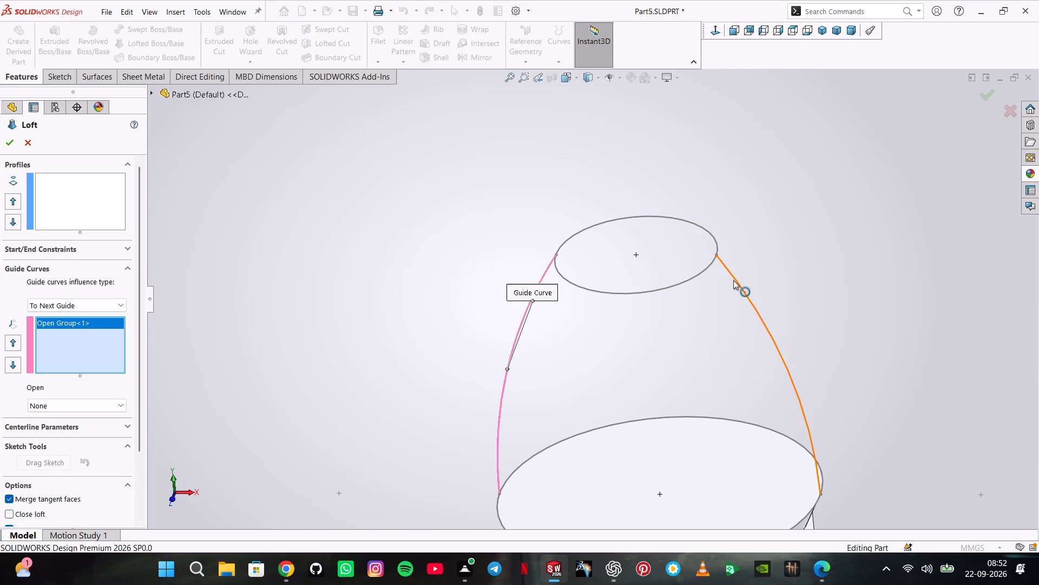
click(733, 280)
click(767, 235)
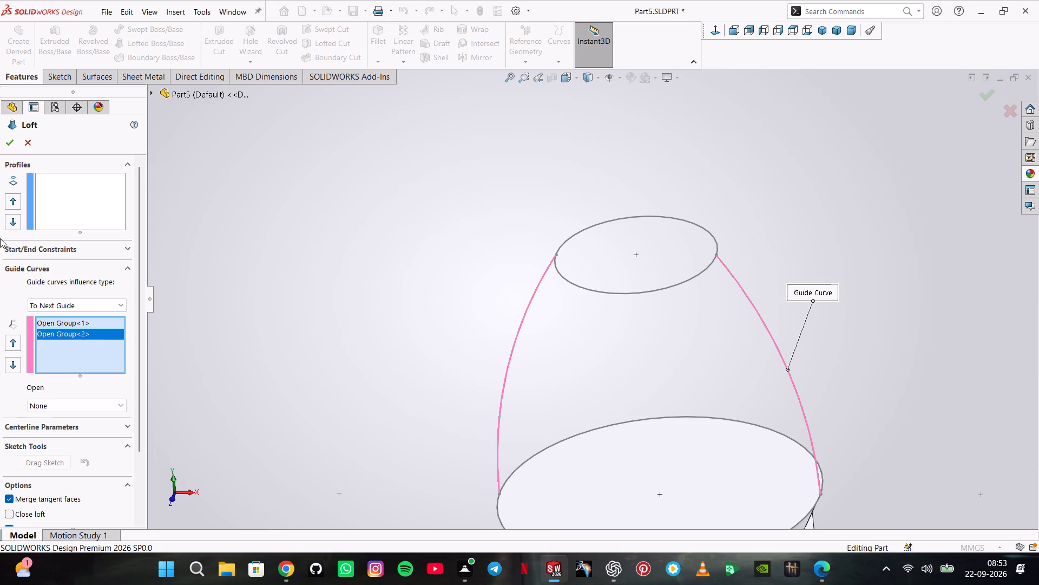
click(86, 209)
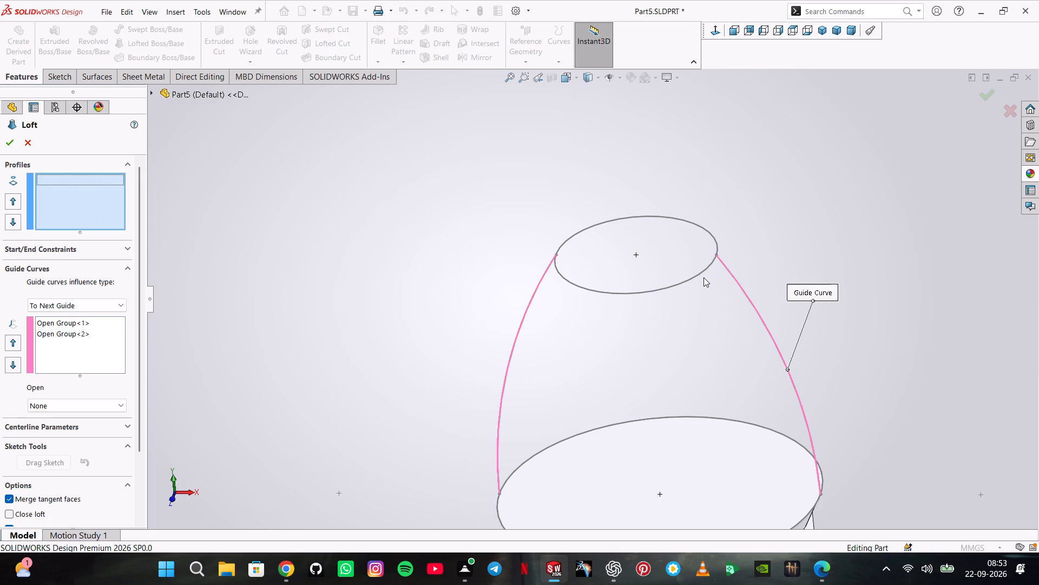
click(702, 274)
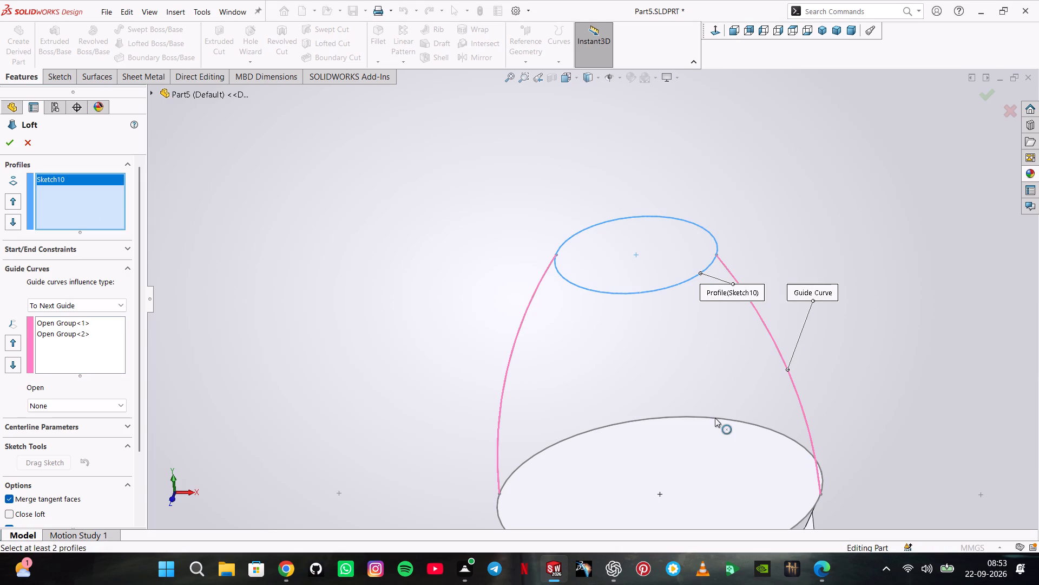
click(713, 417)
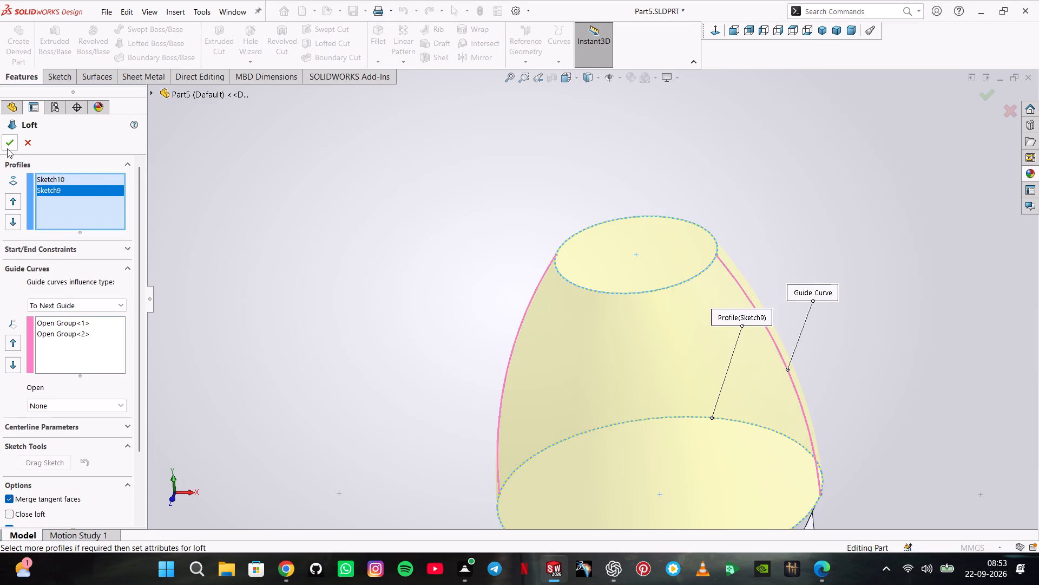
click(7, 148)
click(348, 209)
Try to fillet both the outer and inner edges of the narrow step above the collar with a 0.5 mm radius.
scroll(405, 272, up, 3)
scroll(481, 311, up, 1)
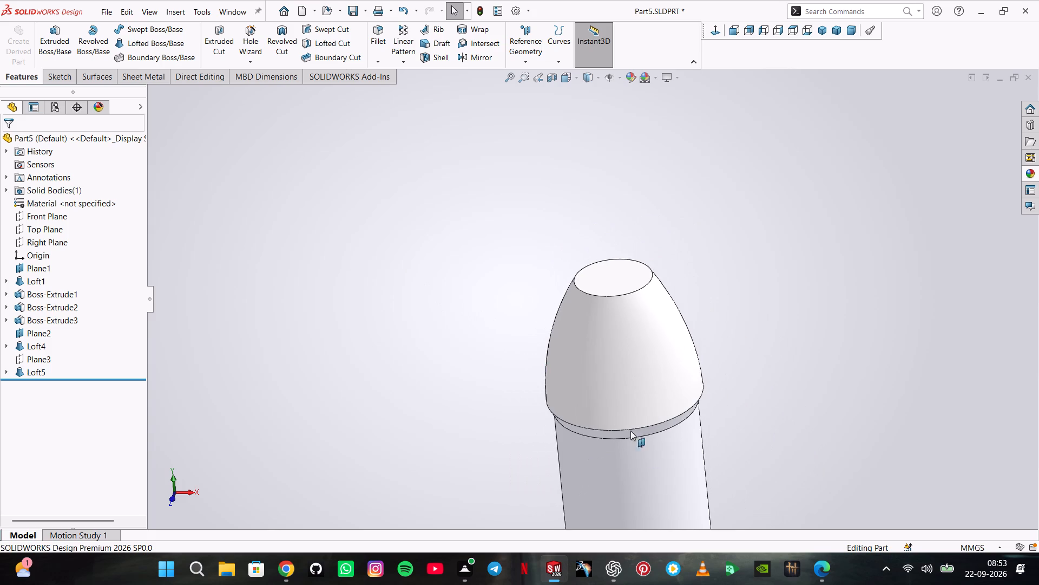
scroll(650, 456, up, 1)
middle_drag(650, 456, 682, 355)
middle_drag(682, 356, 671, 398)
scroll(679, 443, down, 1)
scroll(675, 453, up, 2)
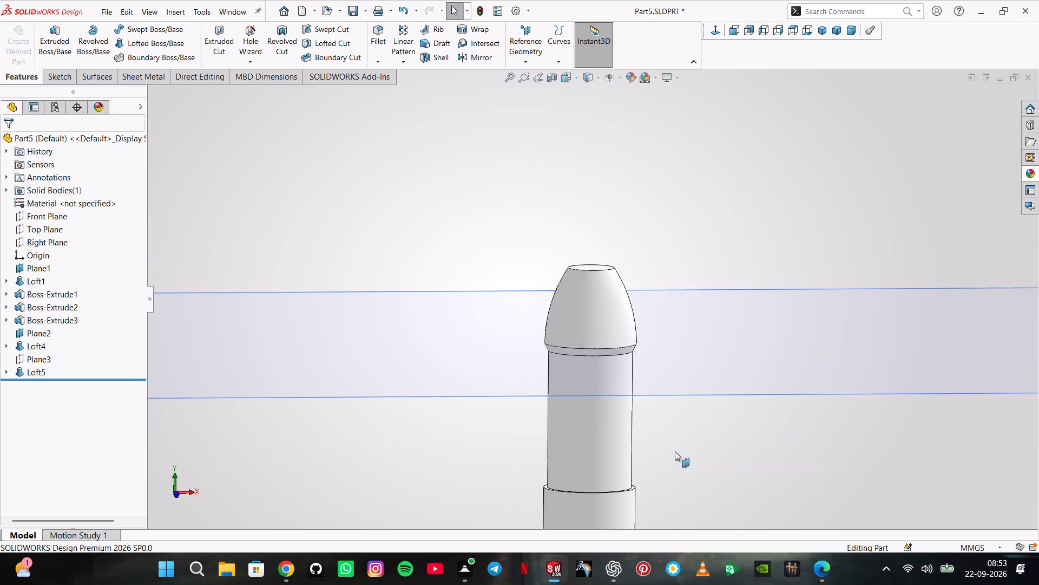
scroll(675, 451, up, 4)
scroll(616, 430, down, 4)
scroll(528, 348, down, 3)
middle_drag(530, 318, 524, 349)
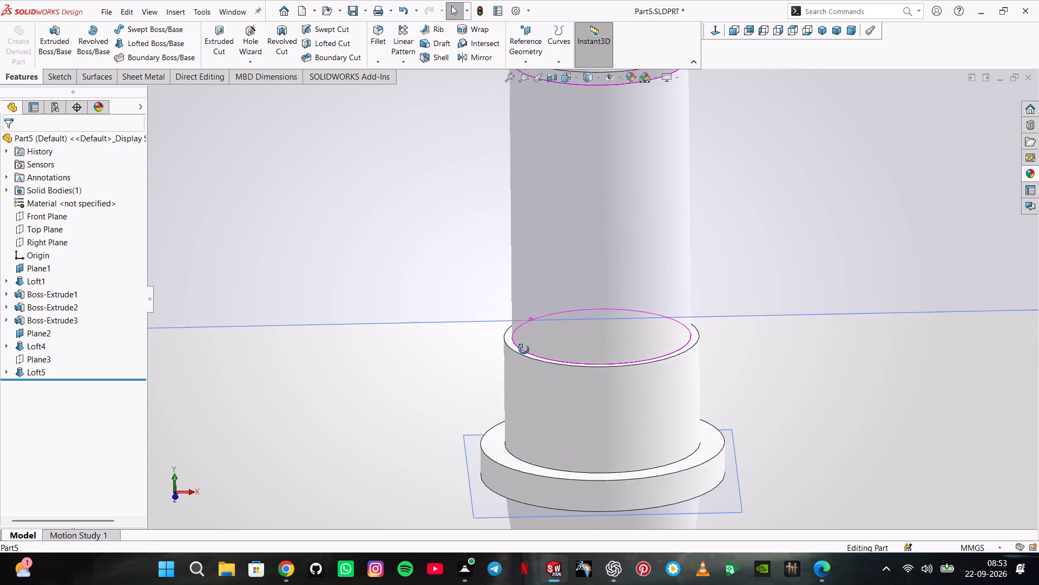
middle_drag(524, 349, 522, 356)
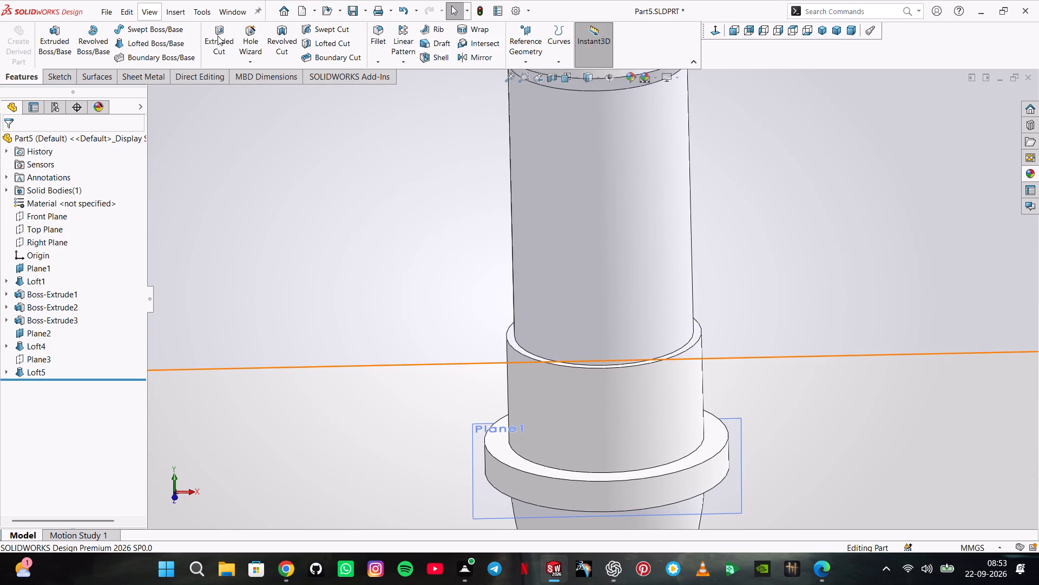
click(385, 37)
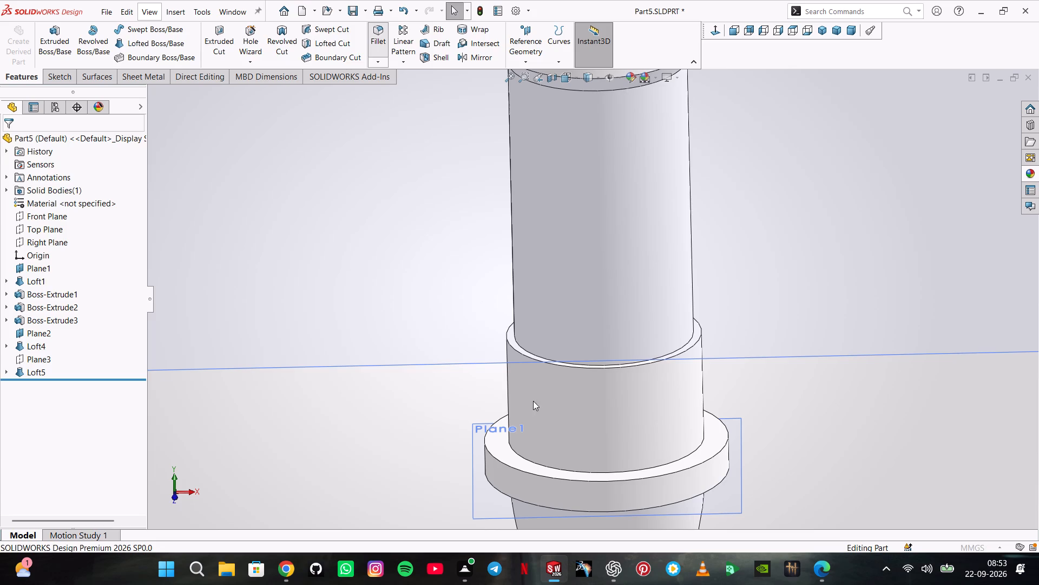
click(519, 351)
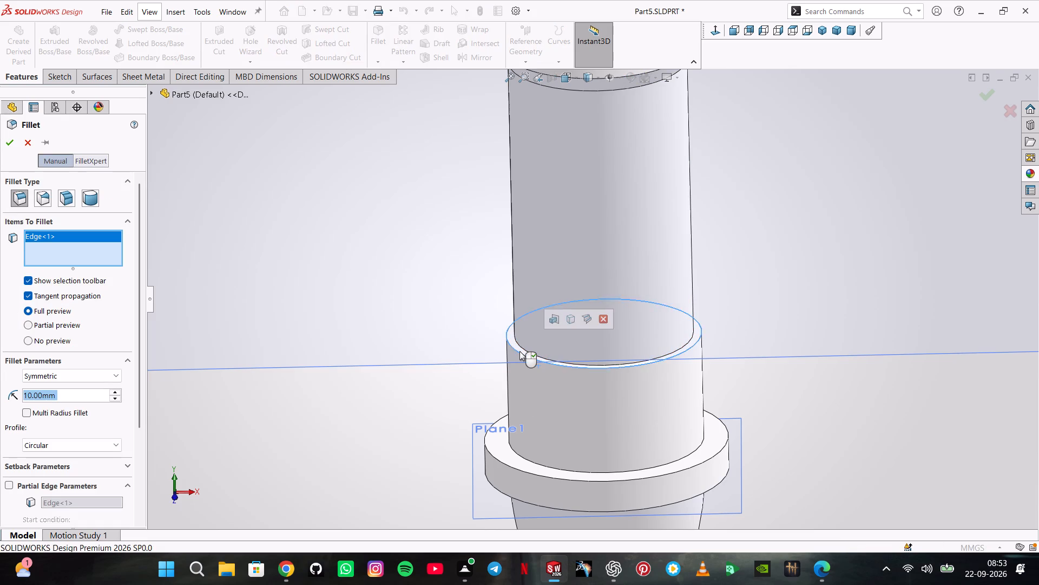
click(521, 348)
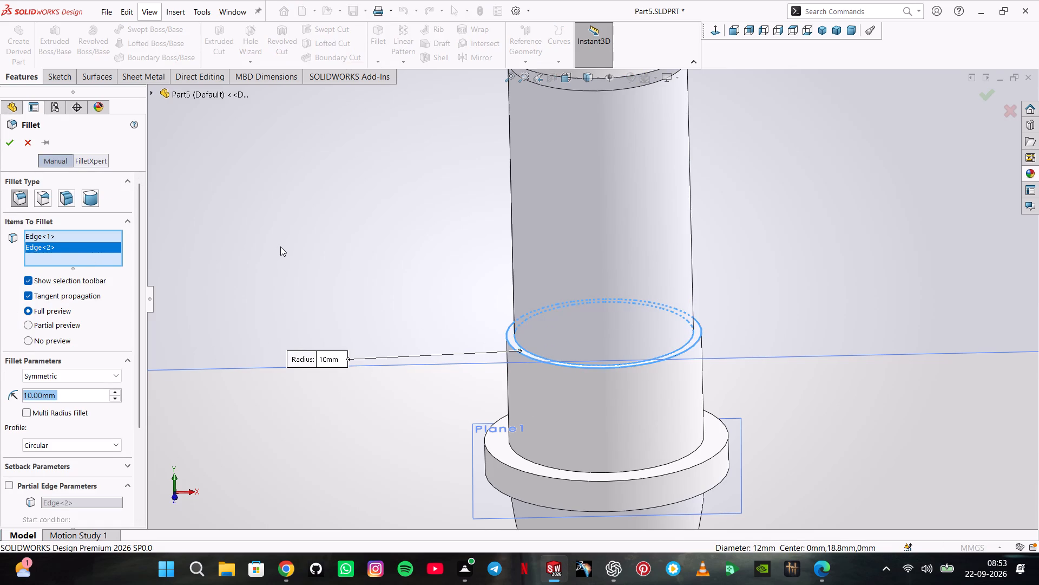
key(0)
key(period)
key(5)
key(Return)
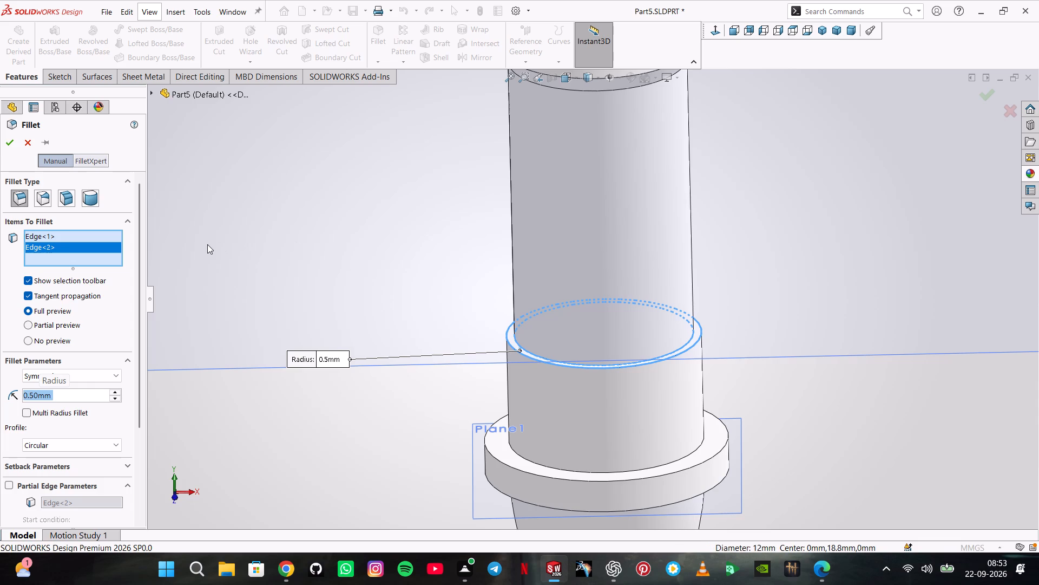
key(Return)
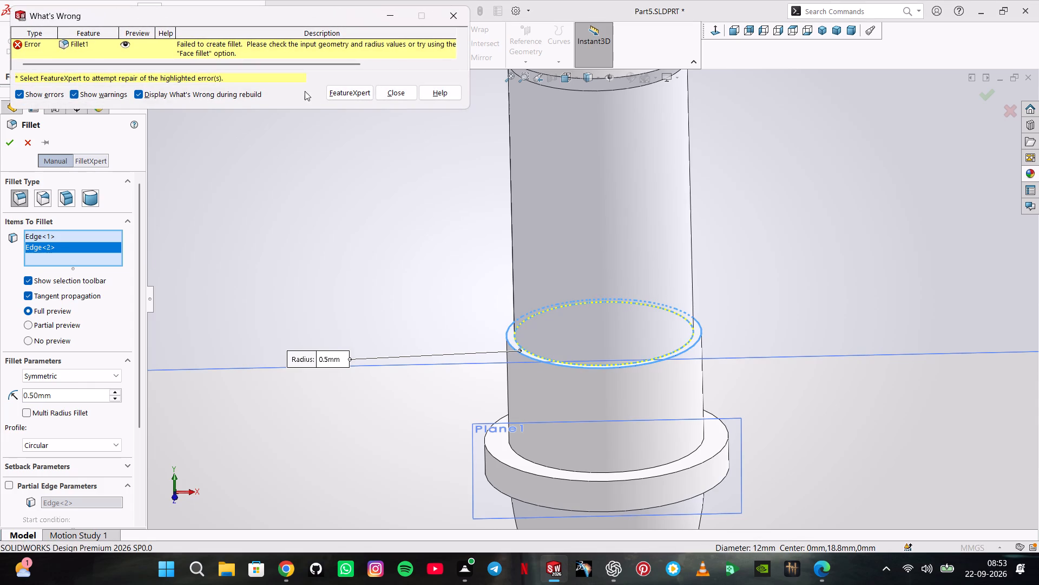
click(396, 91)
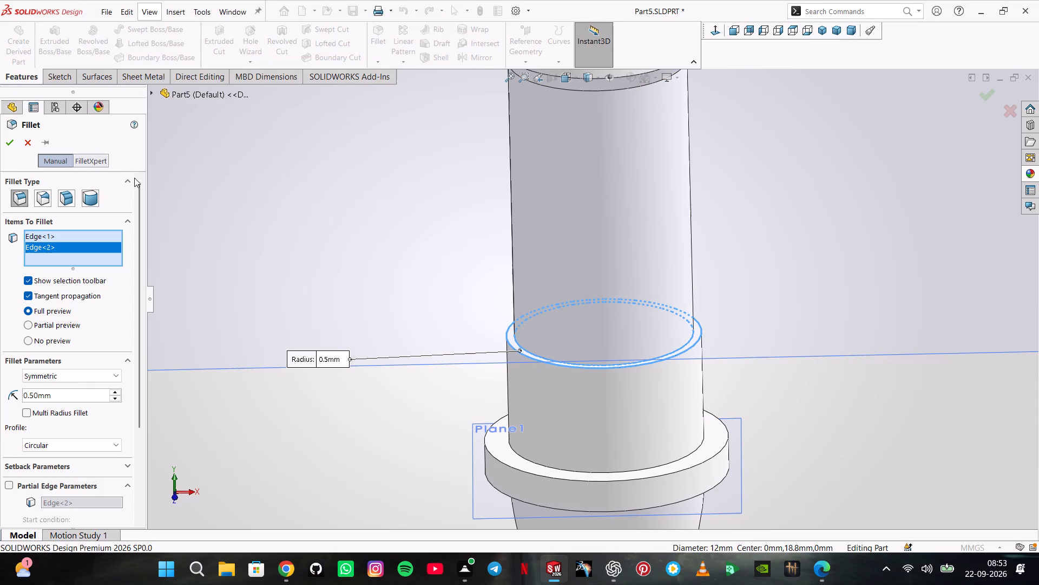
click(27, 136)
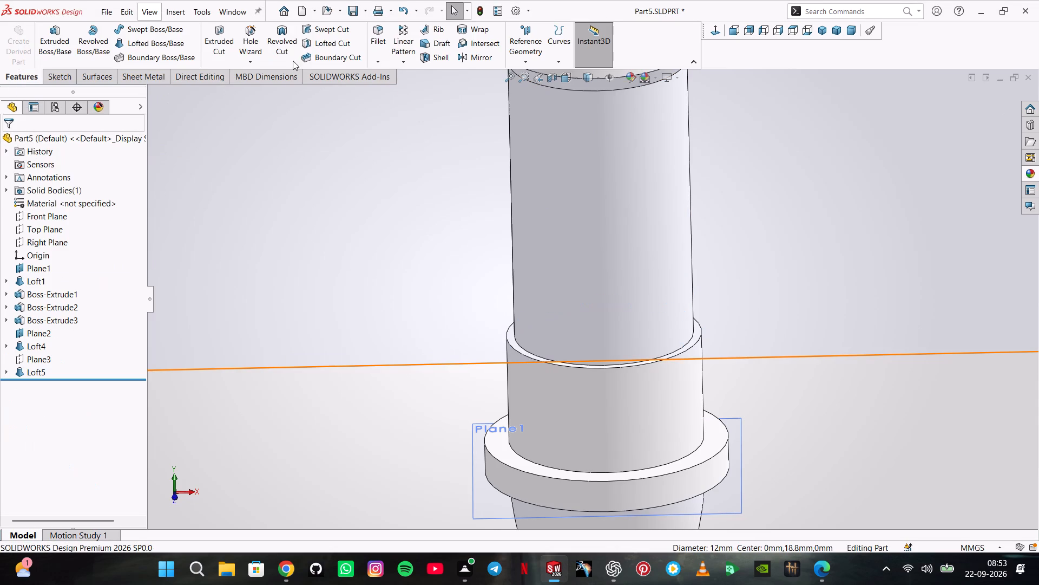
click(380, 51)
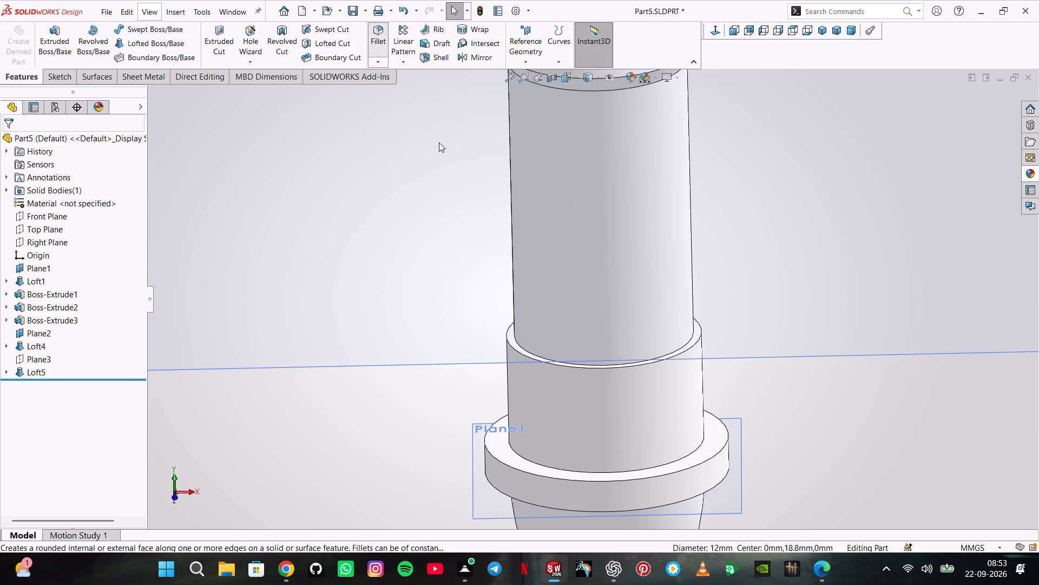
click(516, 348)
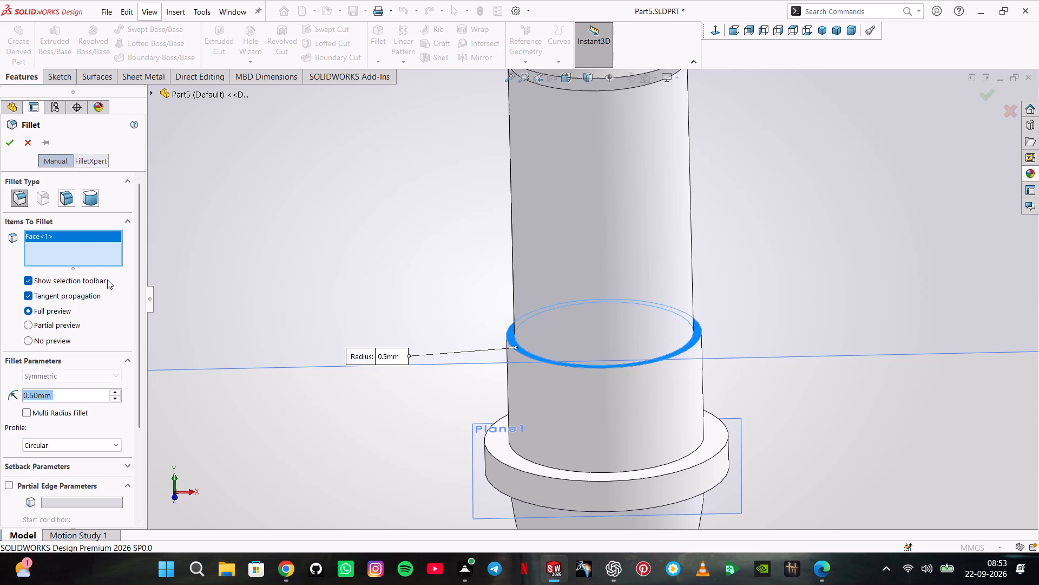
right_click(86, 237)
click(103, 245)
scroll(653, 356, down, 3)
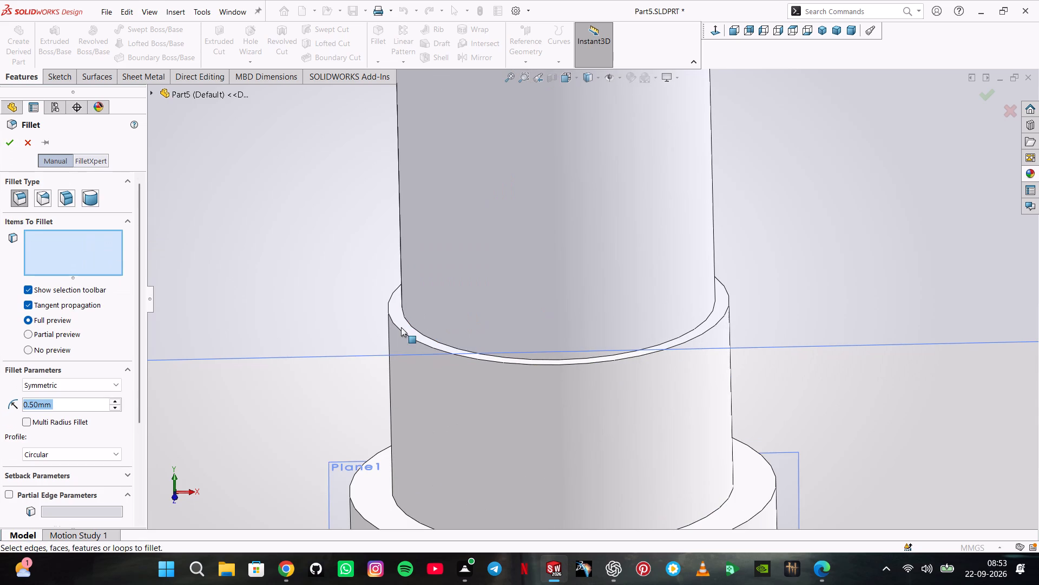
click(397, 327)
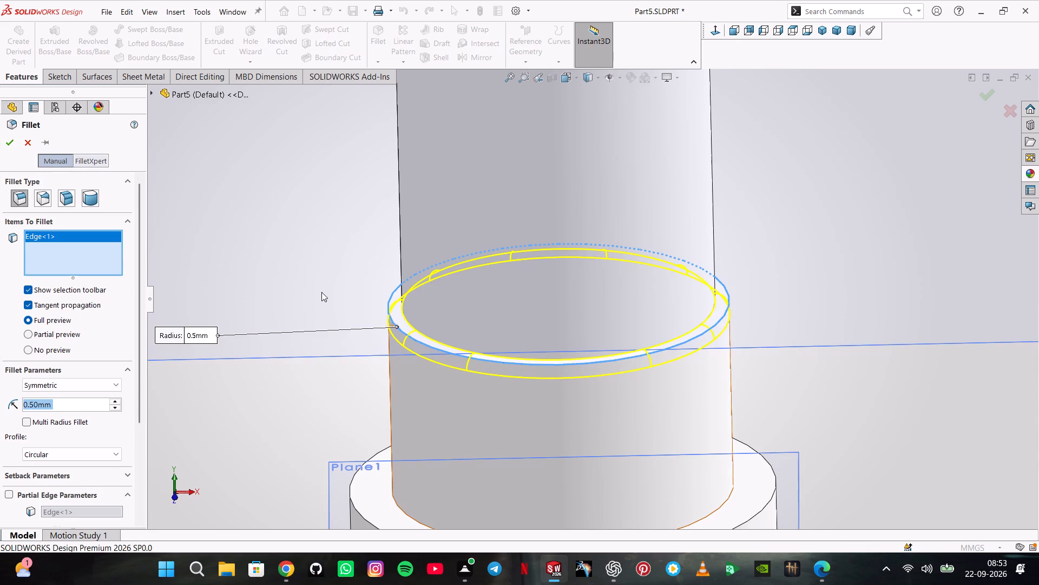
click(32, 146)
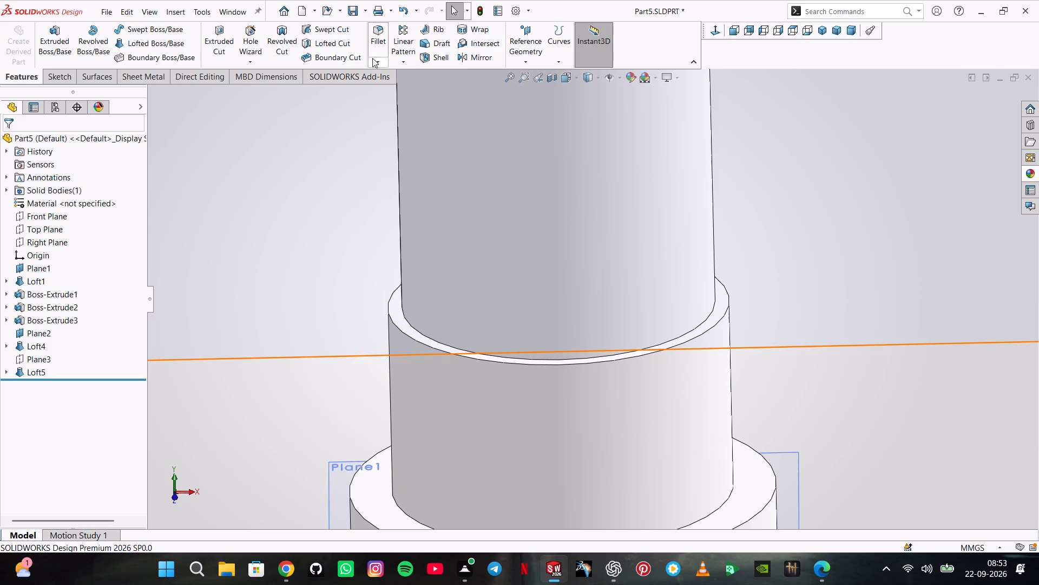
Fillet the inner edge where the shaft meets the narrow step above the collar with a 0.5 mm radius.
click(380, 38)
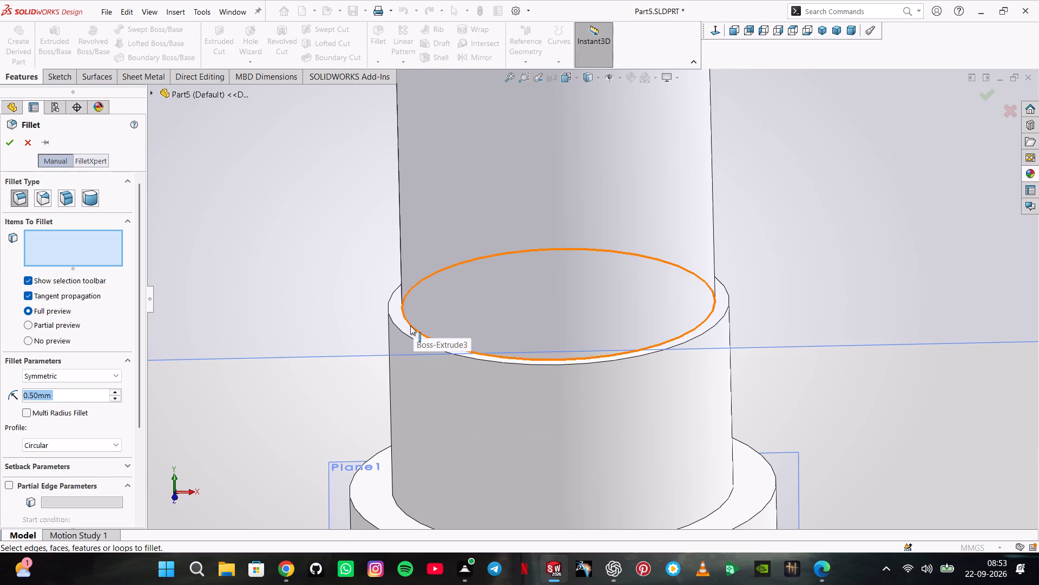
click(410, 326)
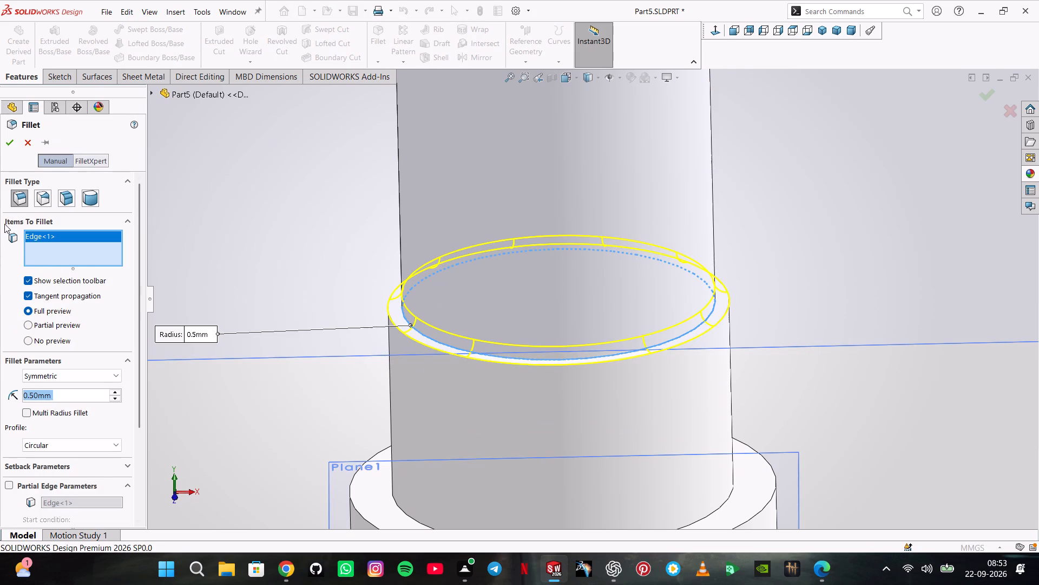
click(8, 145)
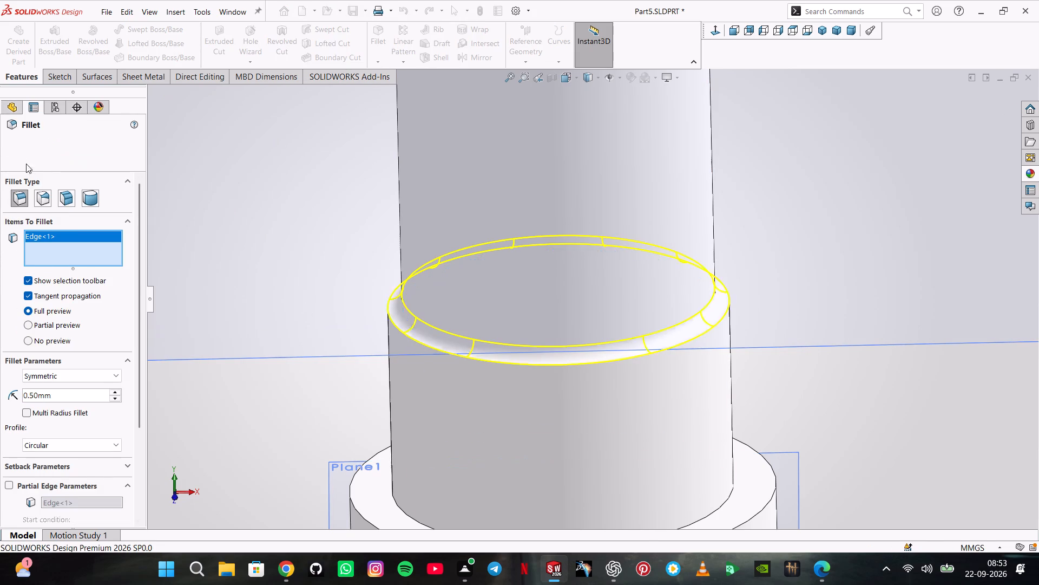
Save the part.
scroll(363, 292, up, 1)
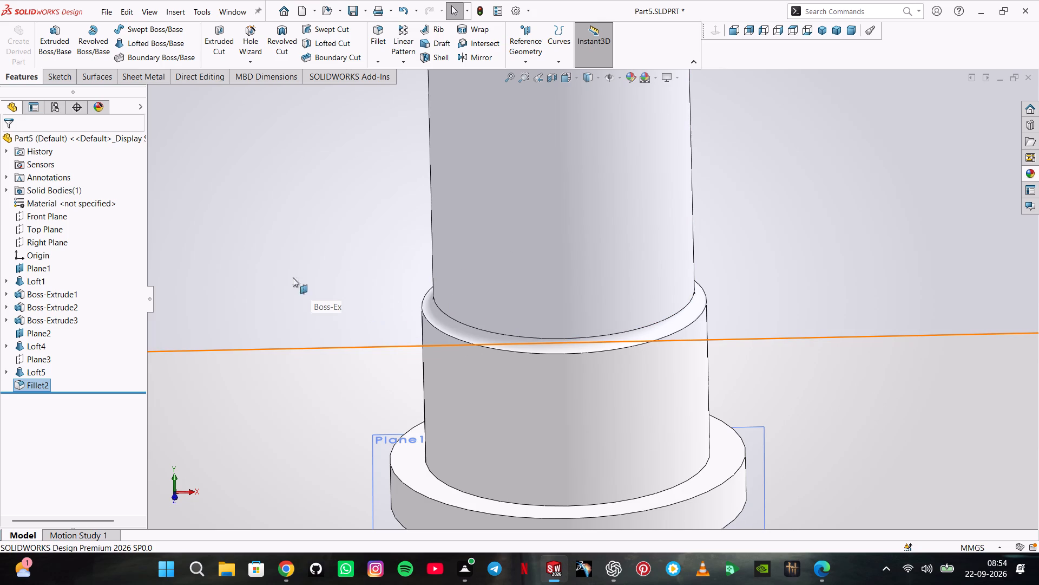
scroll(196, 251, up, 2)
scroll(331, 259, up, 3)
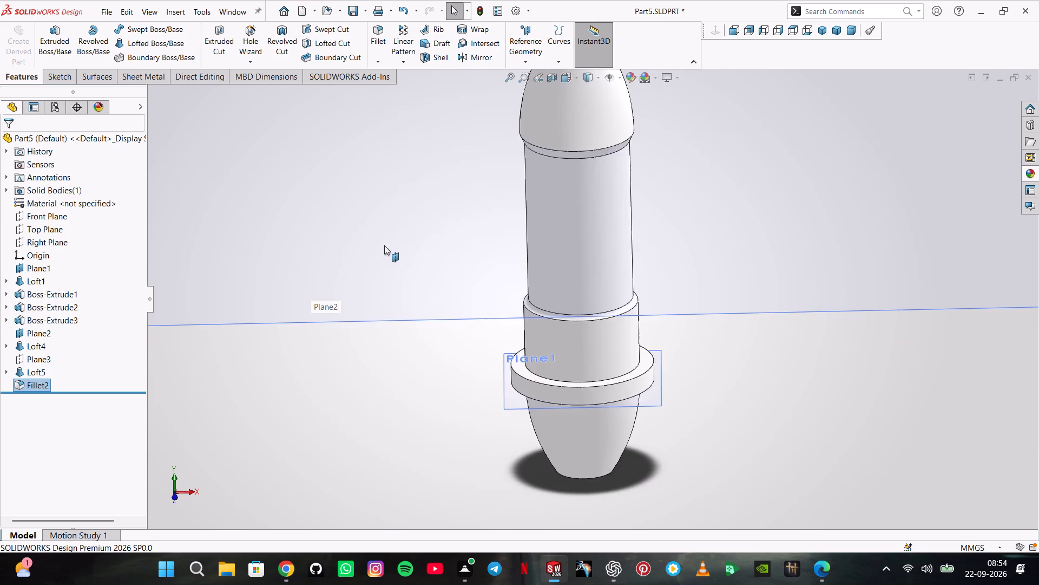
scroll(436, 220, up, 3)
click(109, 5)
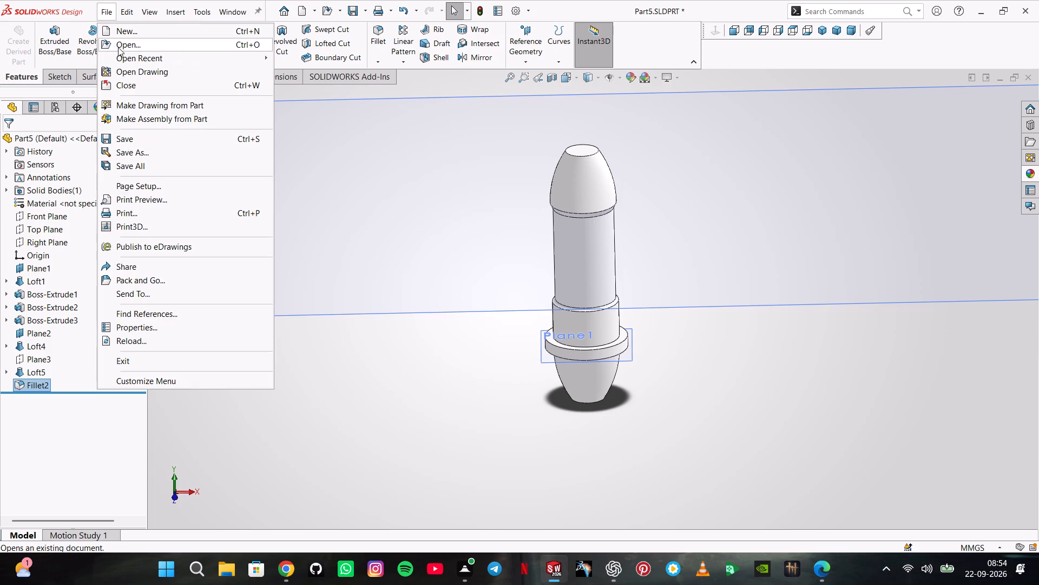
click(122, 138)
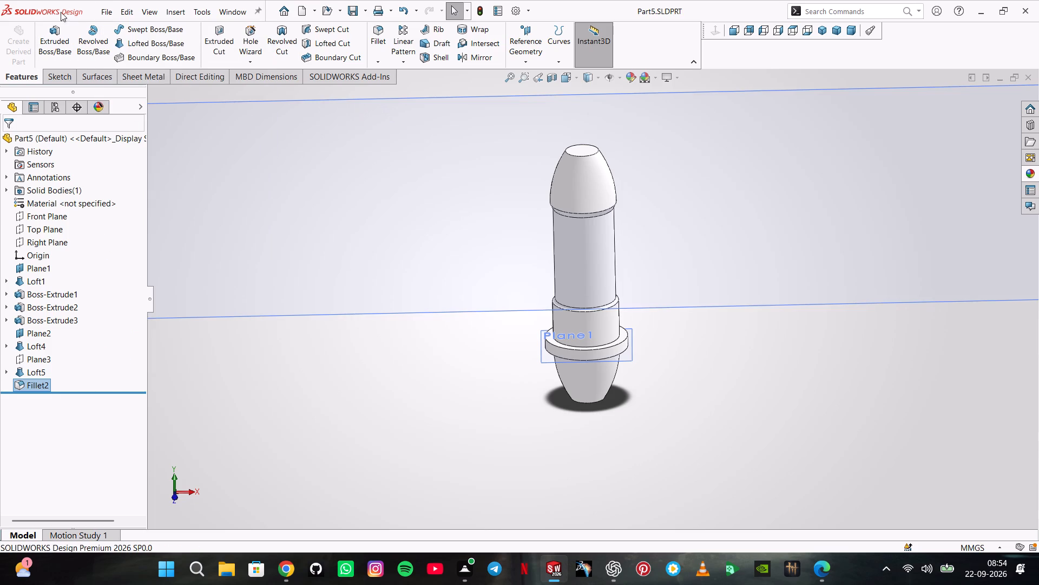
click(107, 8)
click(110, 140)
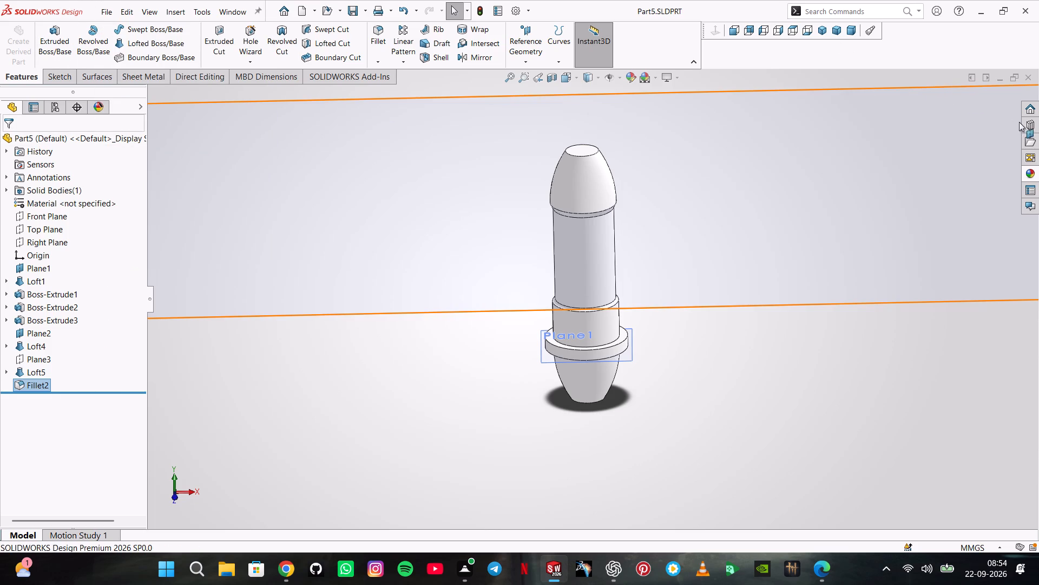
Hide Plane2, the large reference plane crossing the shaft.
click(1033, 168)
right_click(610, 118)
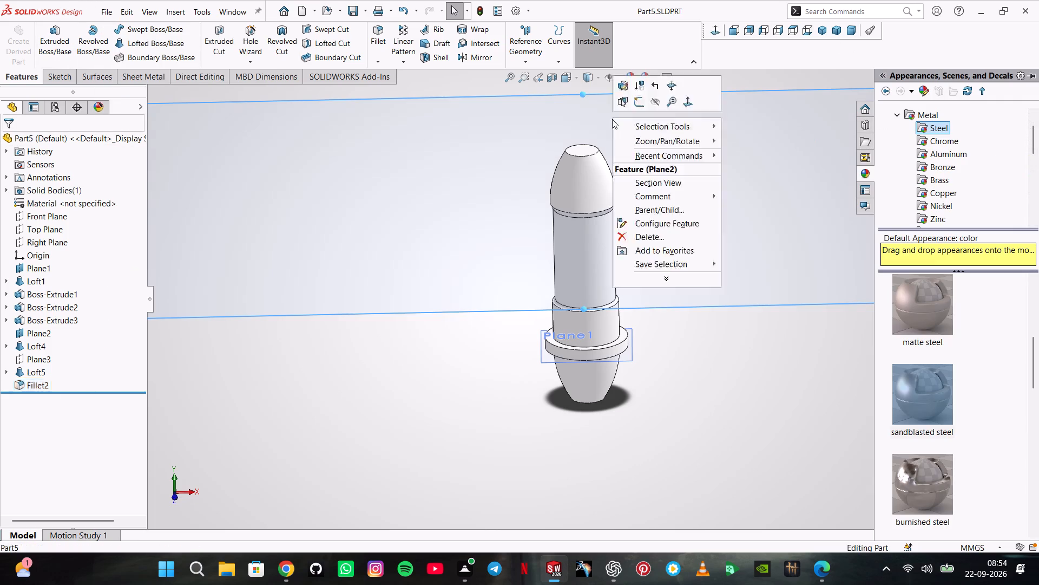
click(650, 101)
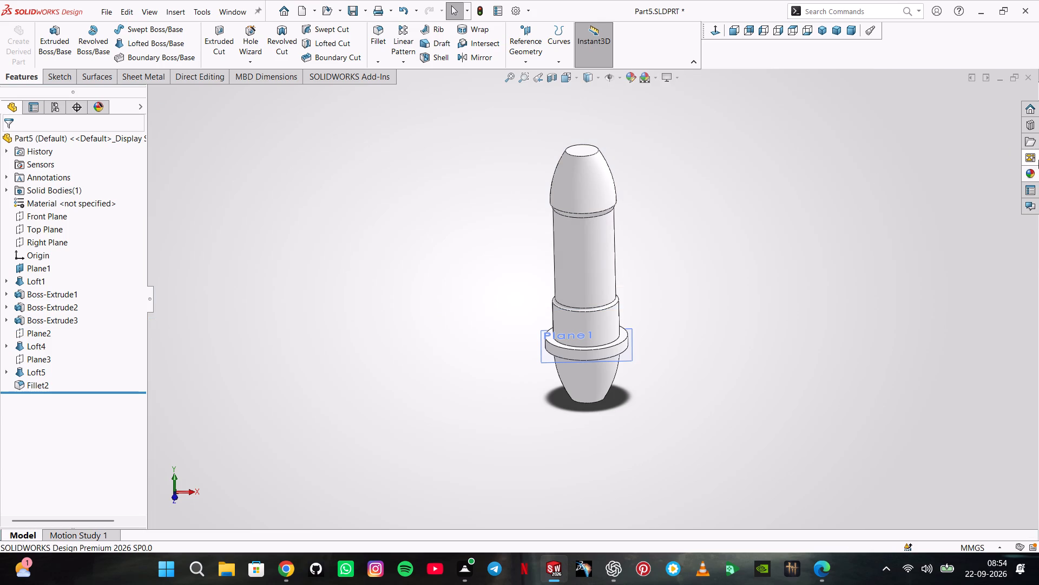
Apply the matte steel appearance from the metal library to the whole part.
click(1024, 170)
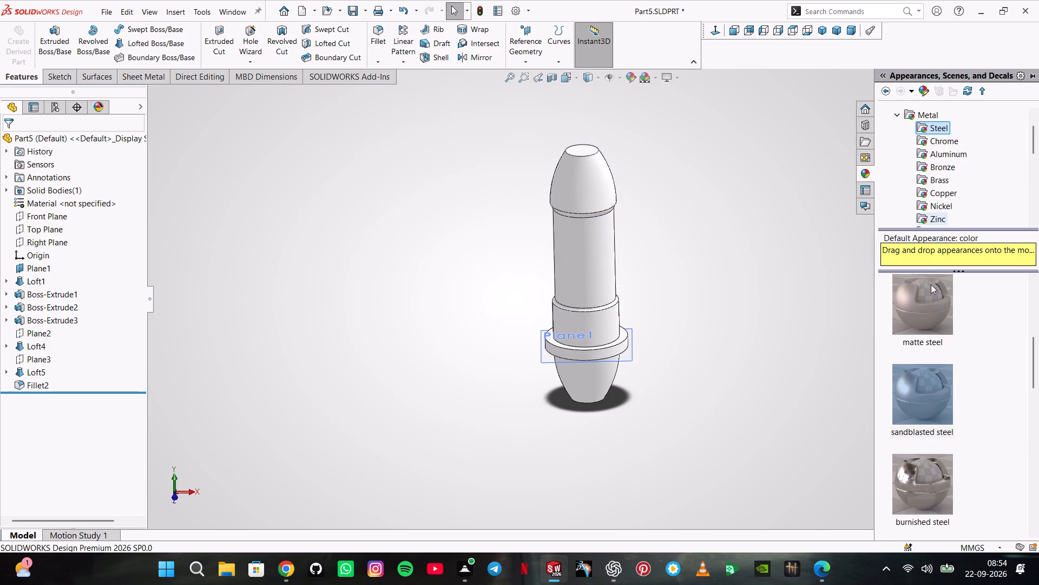
double_click(932, 300)
click(754, 195)
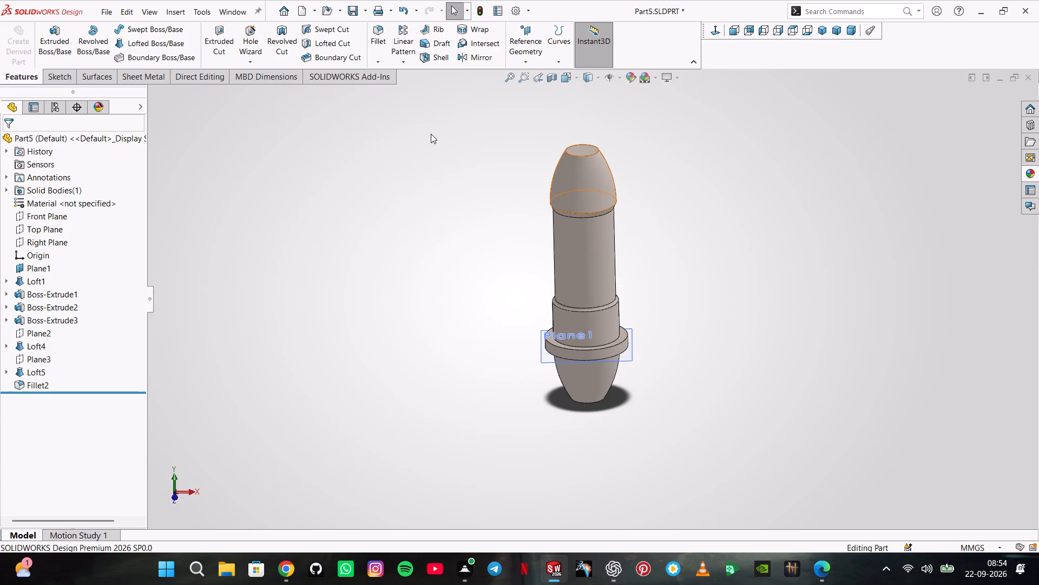
Save the part.
click(103, 2)
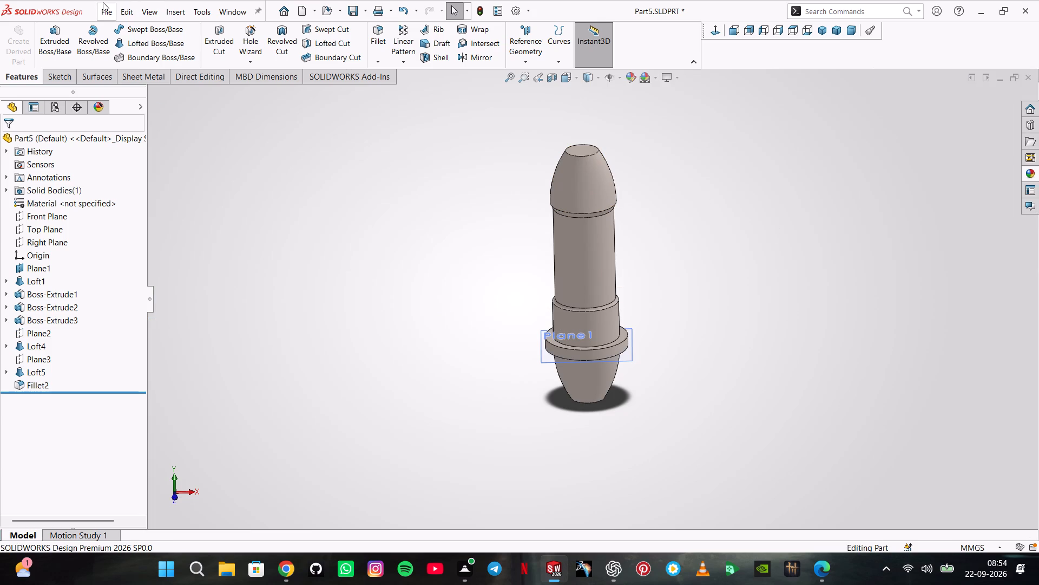
click(141, 141)
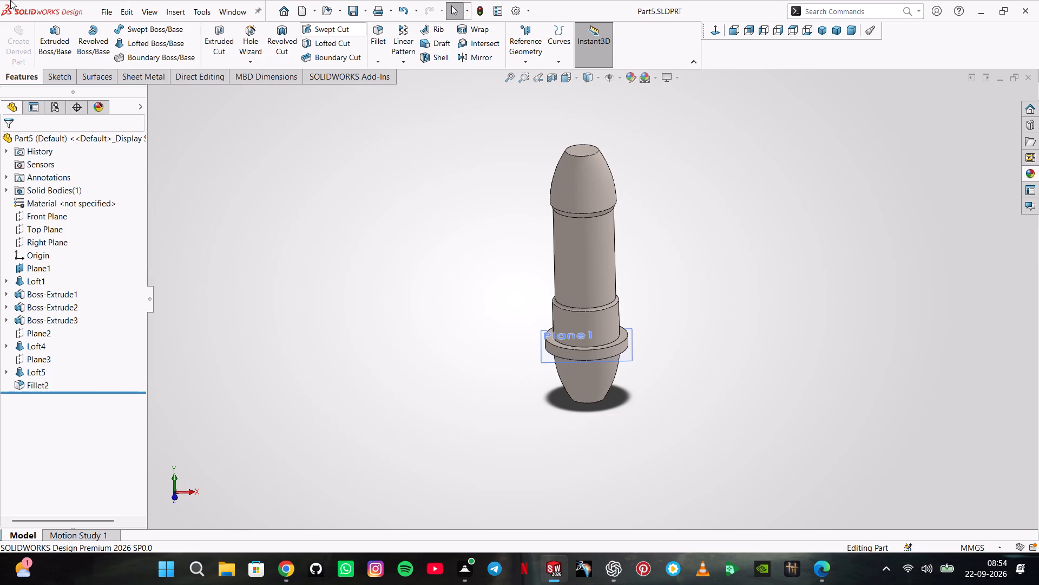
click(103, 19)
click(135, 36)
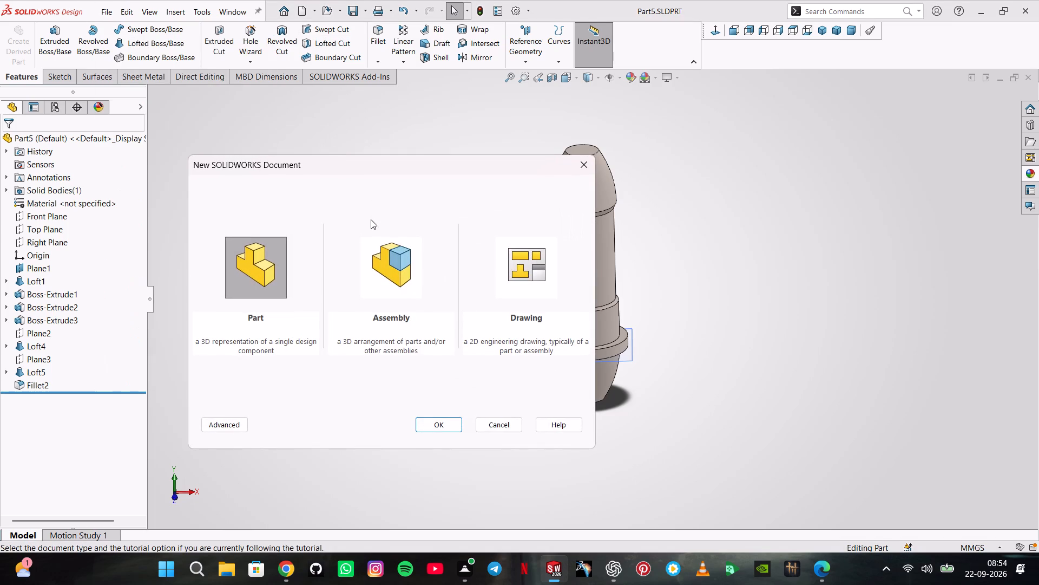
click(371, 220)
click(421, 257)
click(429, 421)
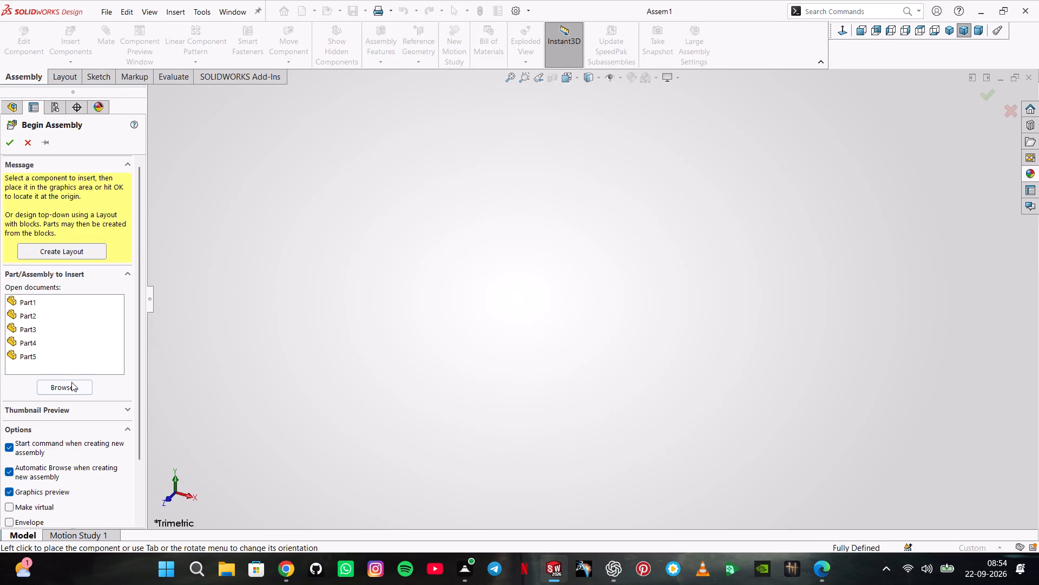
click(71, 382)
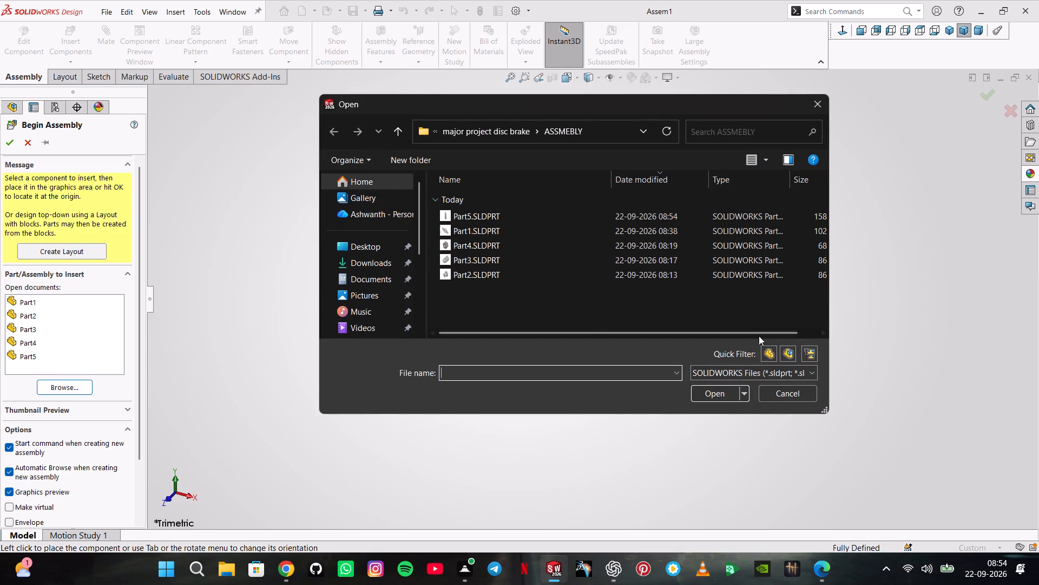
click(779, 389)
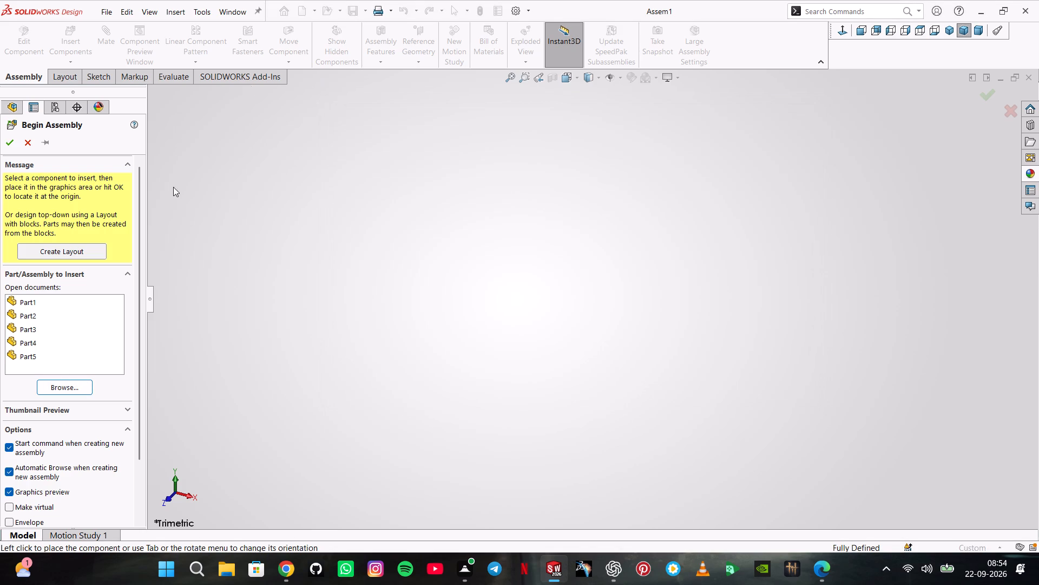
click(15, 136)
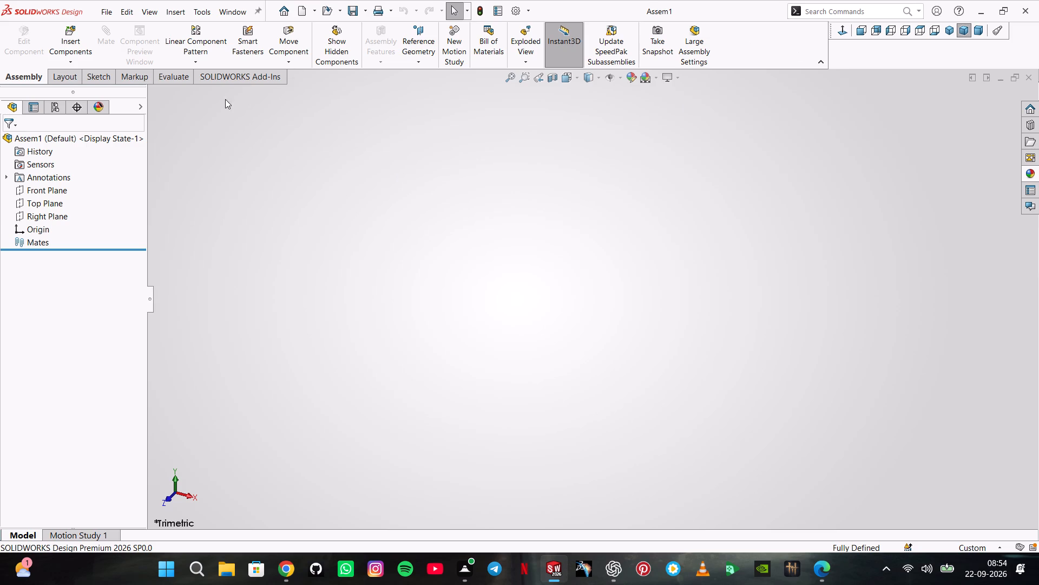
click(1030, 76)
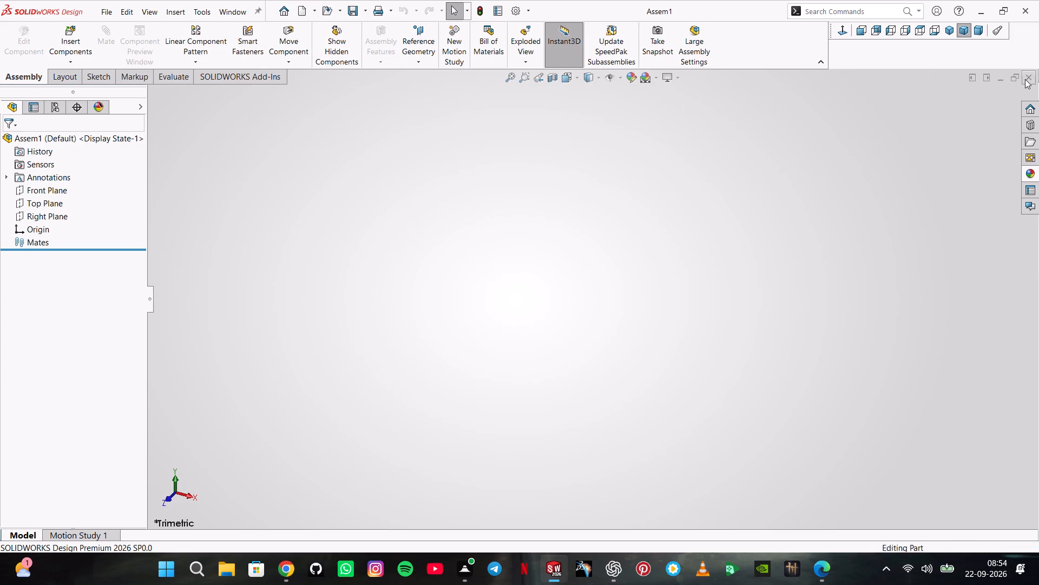
Create a new assembly document and place Part1, the two-hole flange plate, as its first component.
click(105, 9)
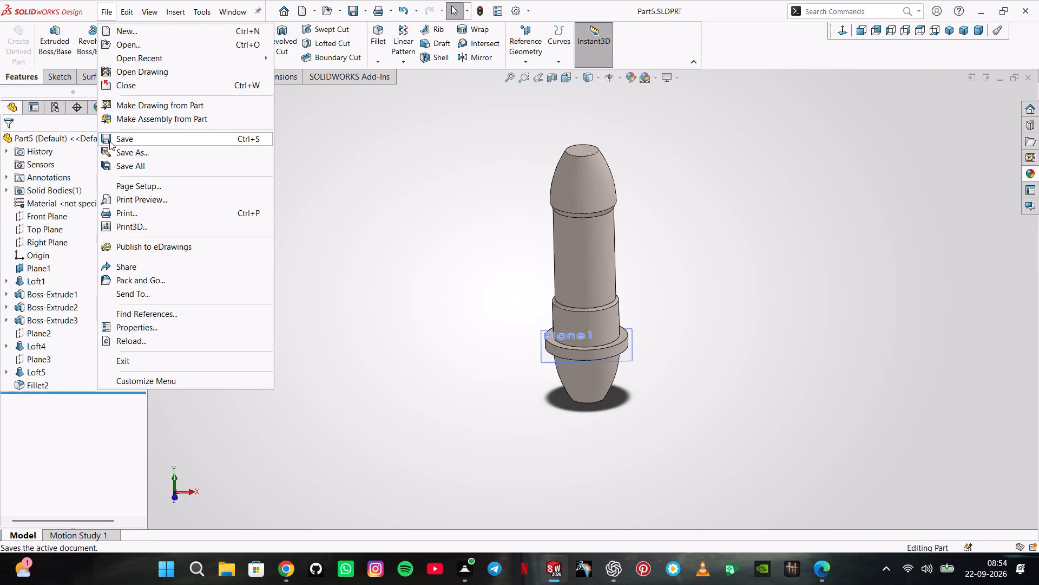
click(126, 34)
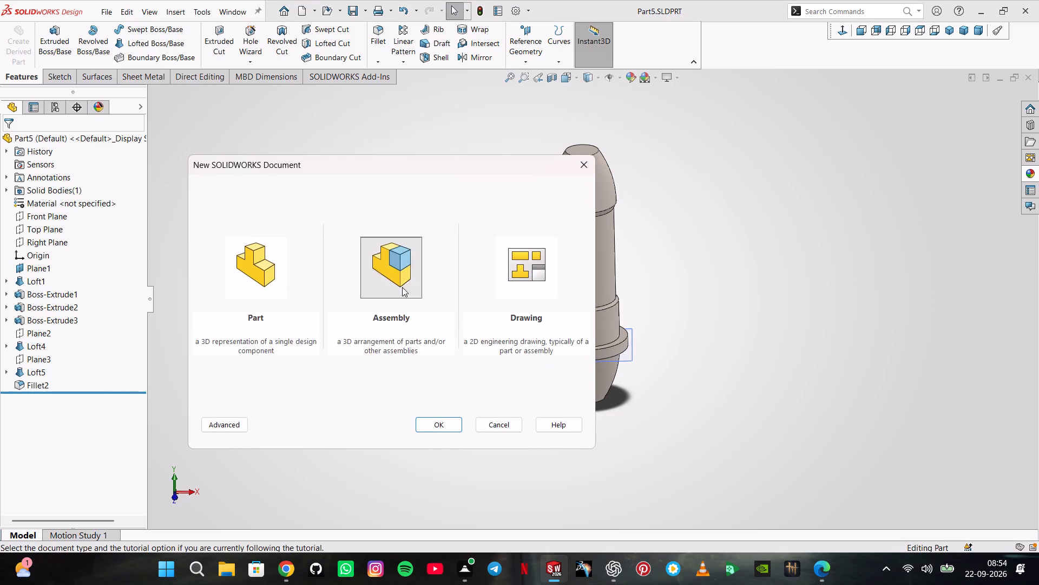
click(445, 427)
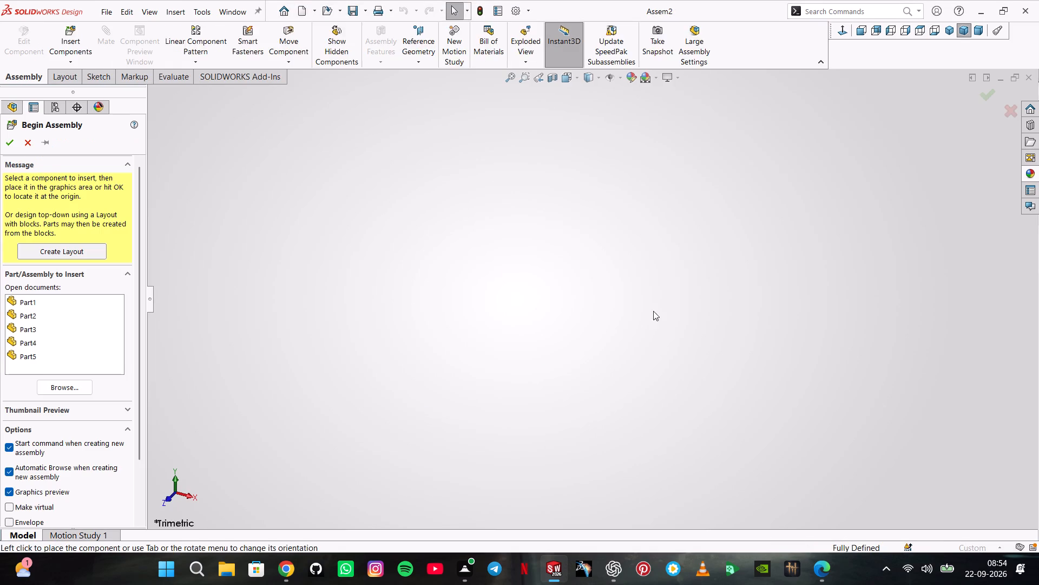
click(524, 290)
click(432, 315)
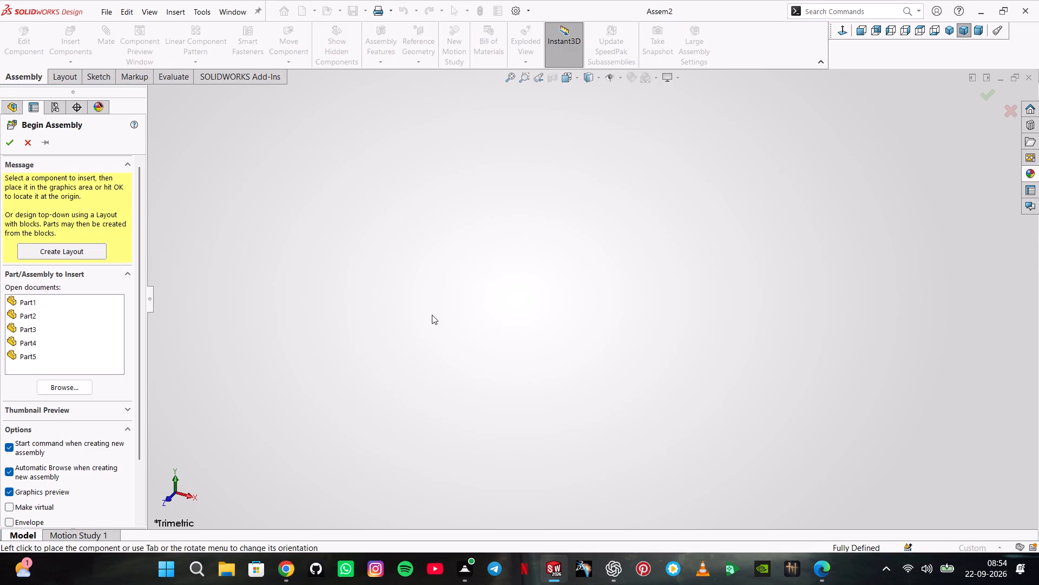
click(29, 303)
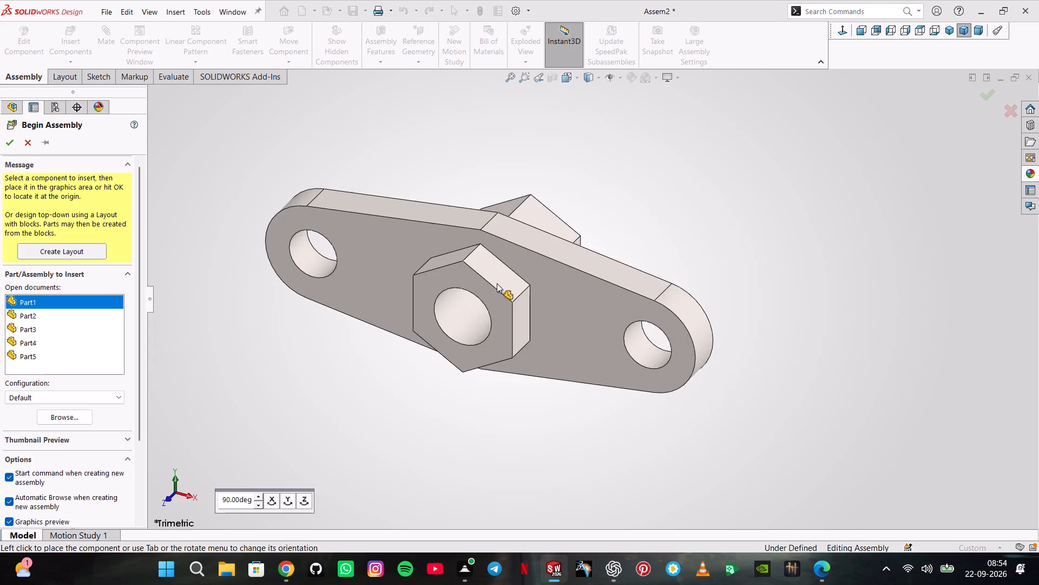
scroll(567, 261, up, 2)
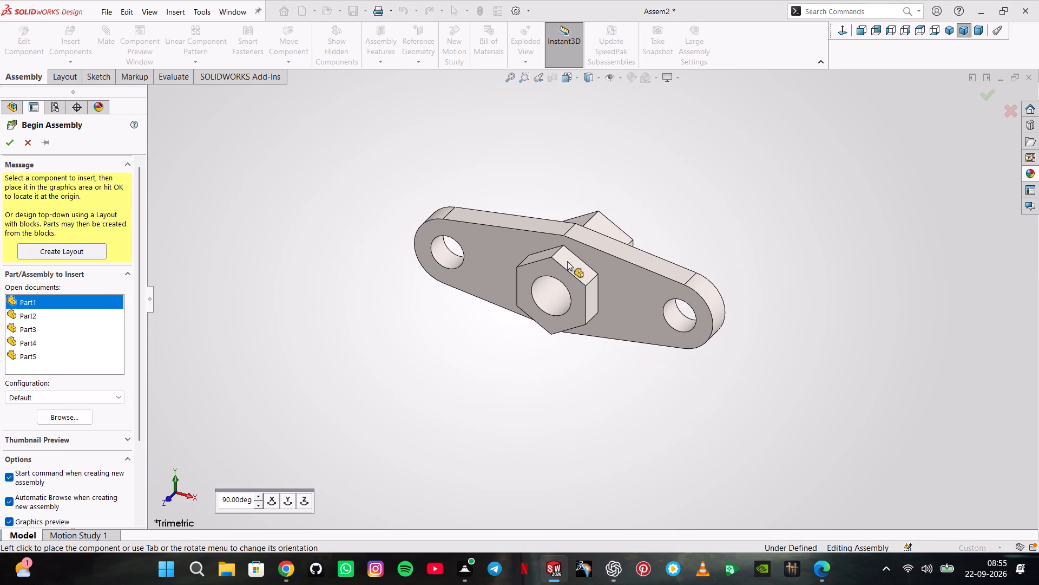
click(567, 261)
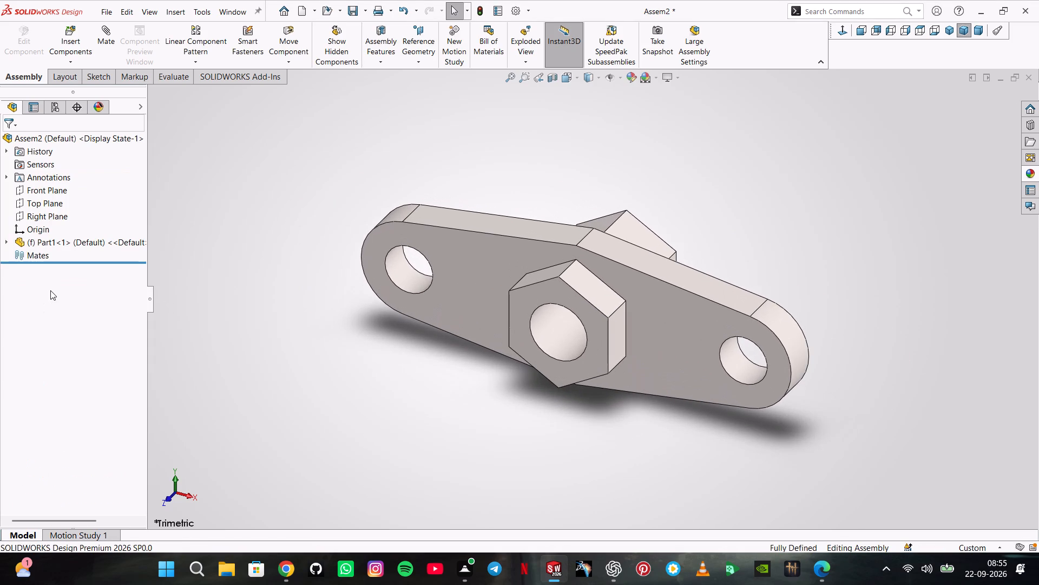
Insert Part2, the slotted hex fitting, into the assembly beside and above one end of the flange plate.
click(87, 54)
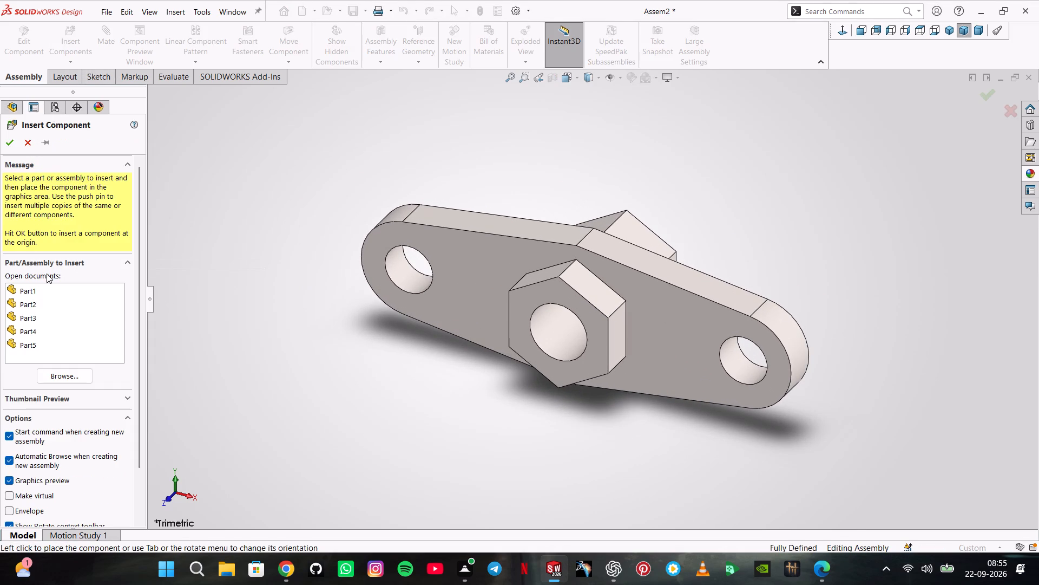
click(32, 306)
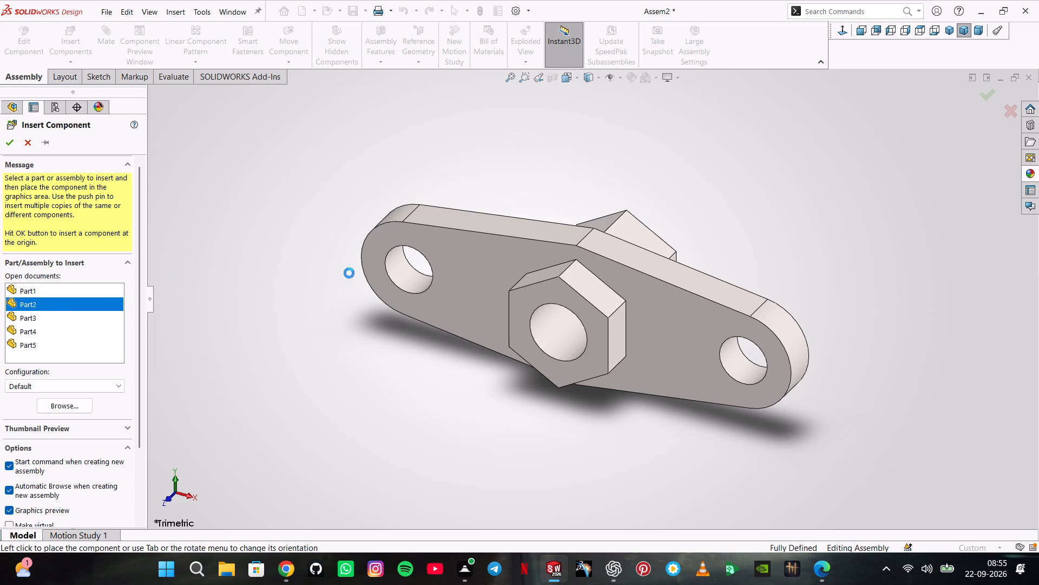
click(843, 221)
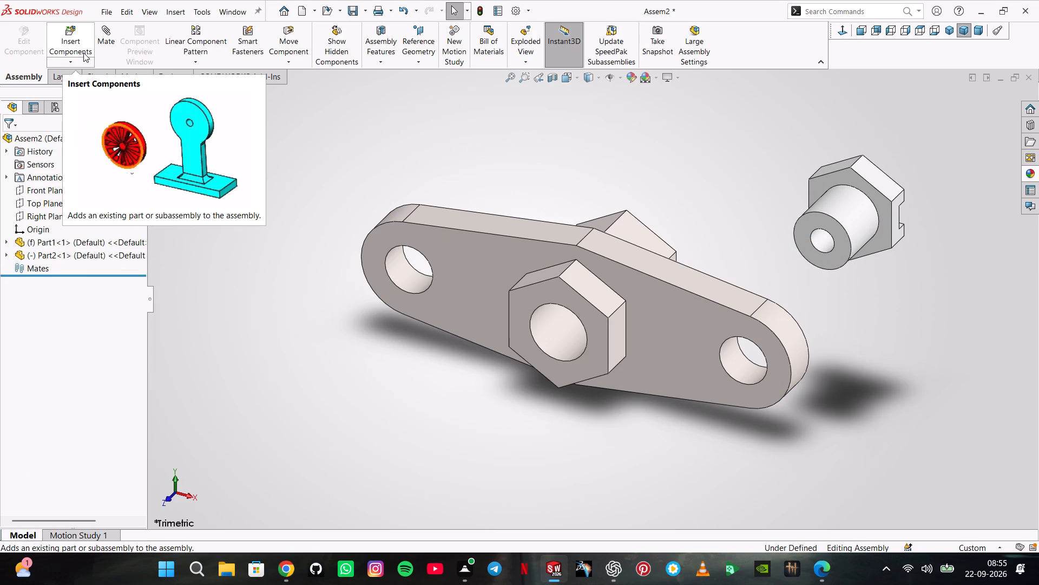
Insert Part3, the long hex fitting with a round spigot, above the other end of the flange plate.
click(83, 53)
click(25, 322)
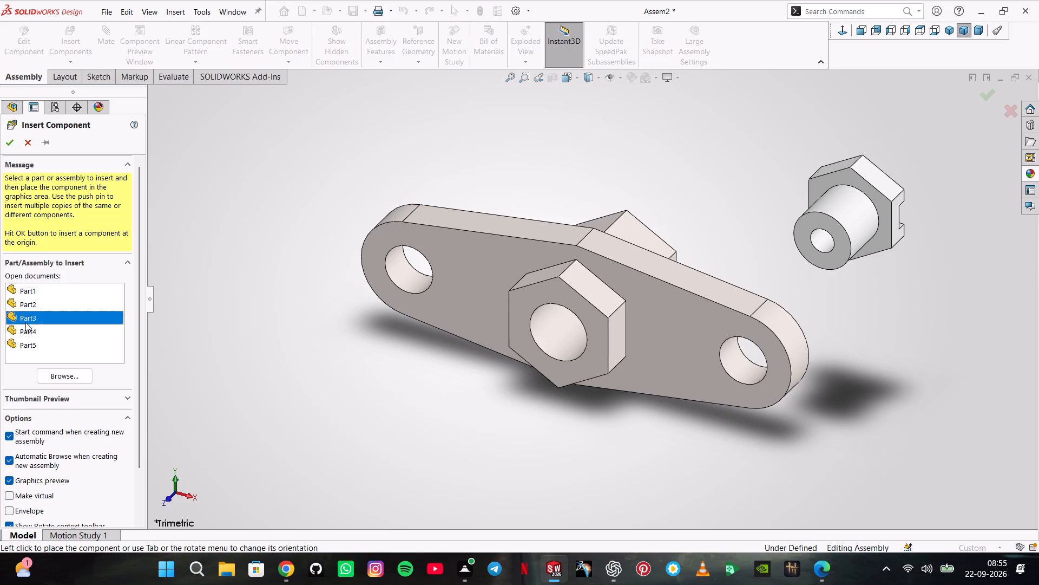
click(400, 136)
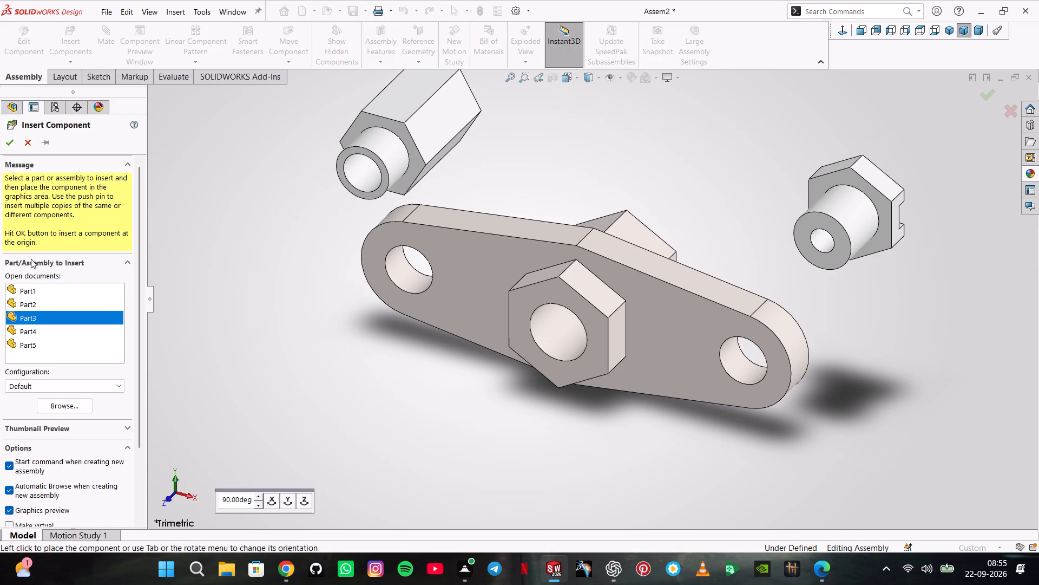
Insert Part4, the bored hex nut, into the assembly above the middle of the flange plate.
click(80, 42)
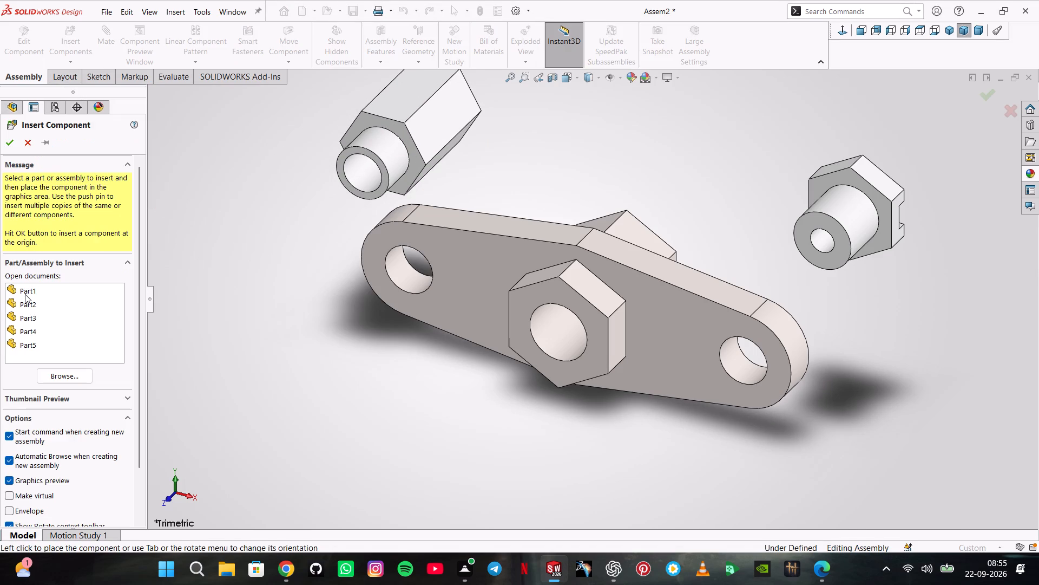
click(24, 330)
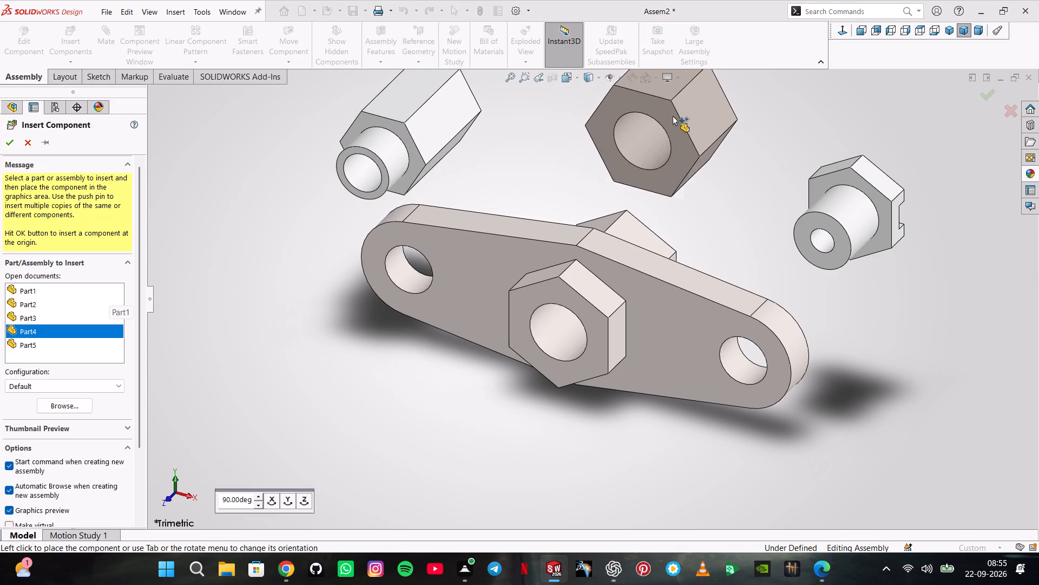
click(678, 113)
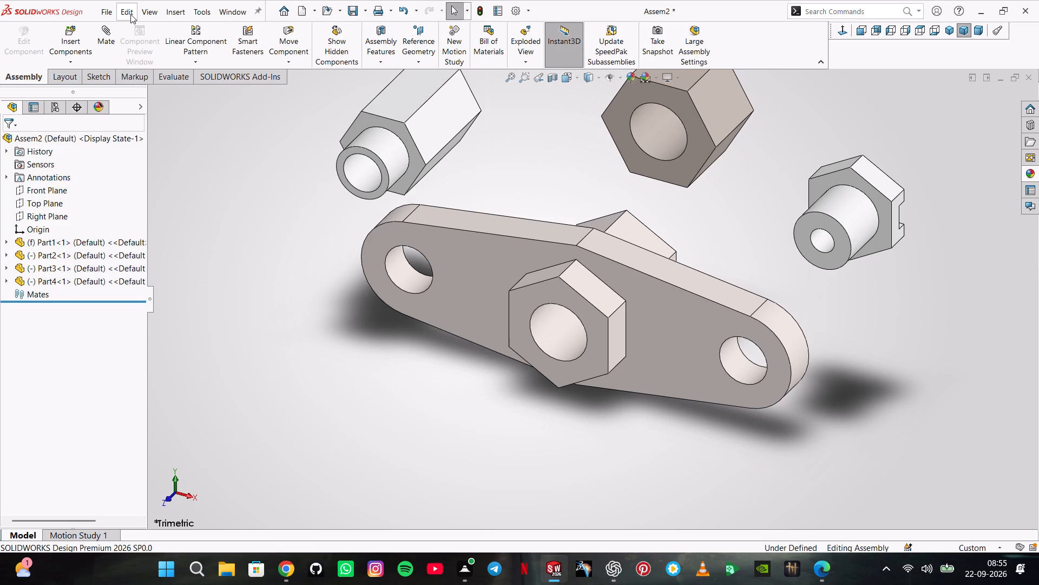
Insert Part5, the collared pin, into the assembly in the free space beyond Part2.
click(72, 23)
click(28, 349)
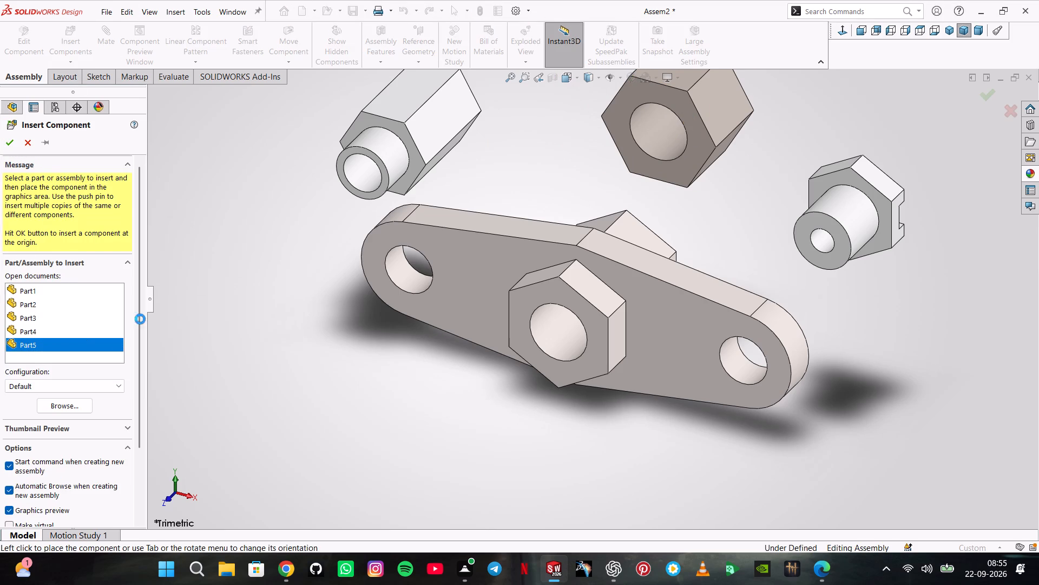
scroll(850, 146, up, 2)
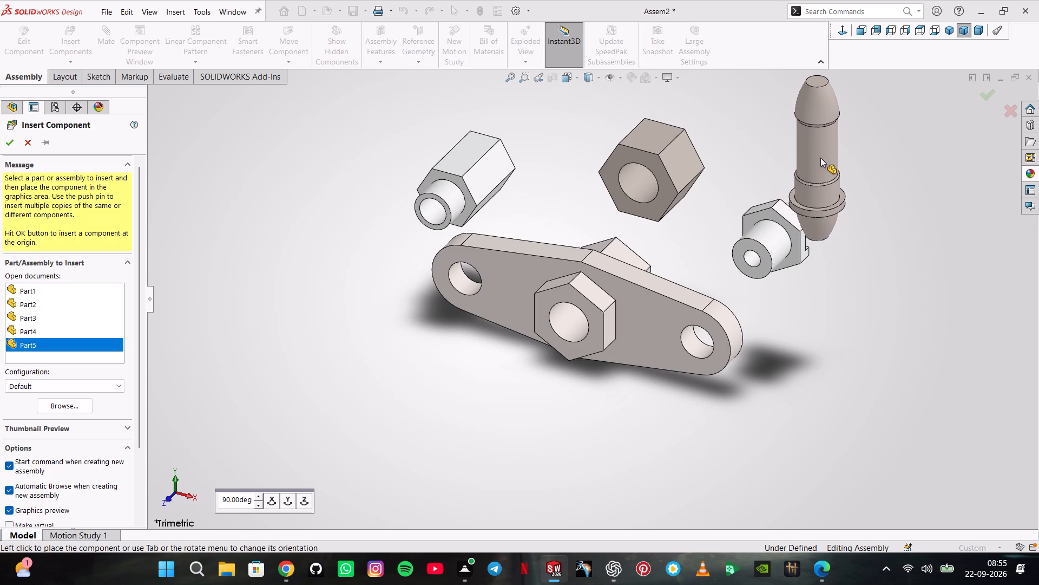
click(858, 145)
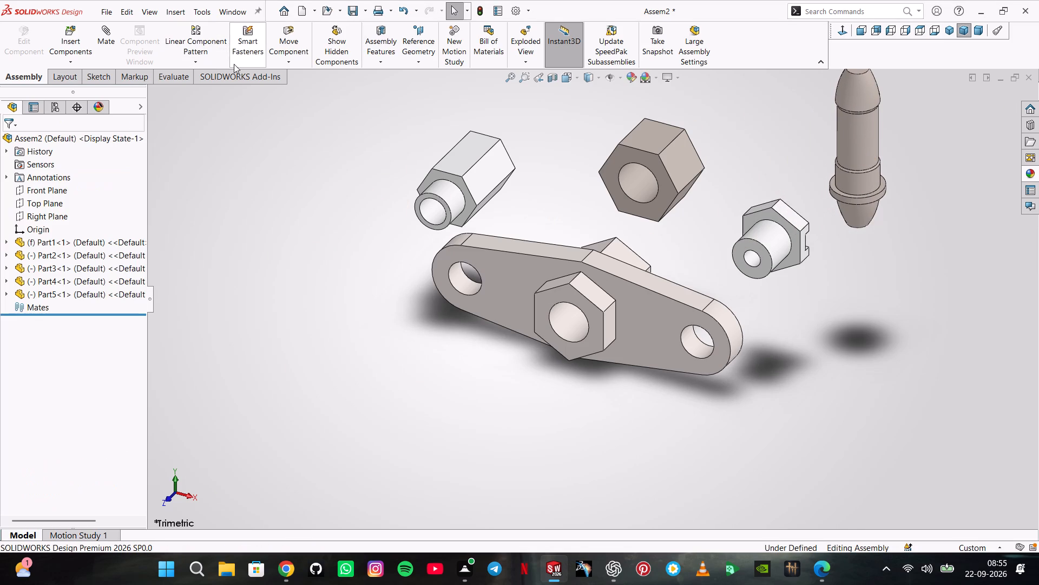
Rotate Part5, the collared pin, so its nose faces forward like the other fittings and its collar lies at the back.
click(219, 65)
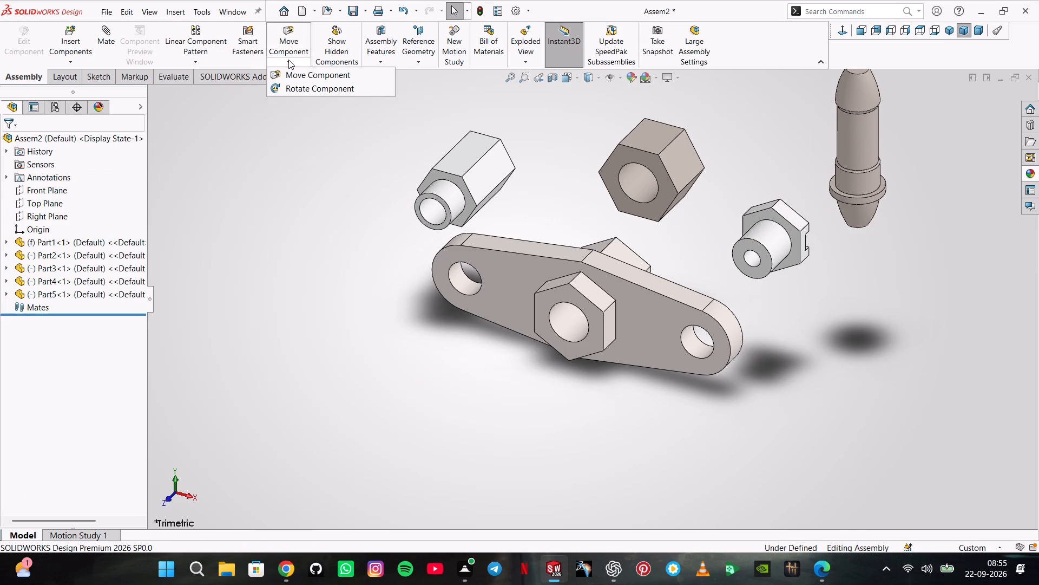
click(288, 60)
click(291, 60)
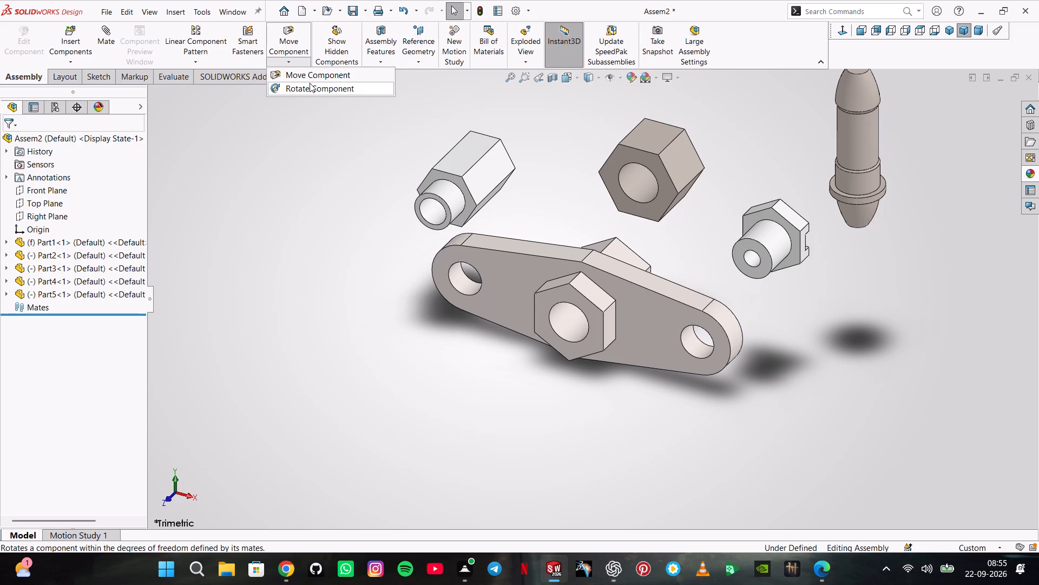
click(310, 83)
click(854, 132)
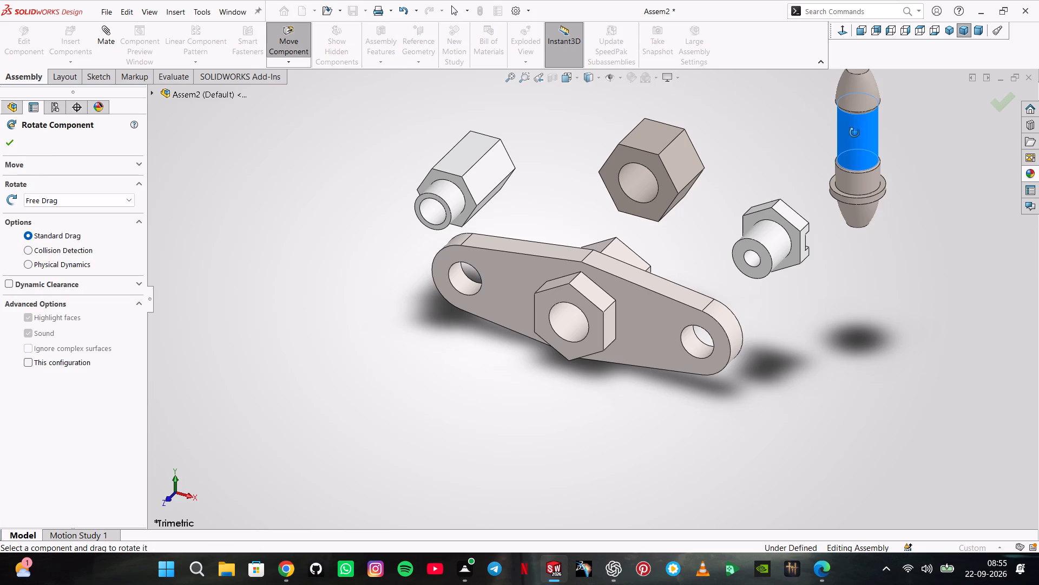
drag(855, 133, 954, 74)
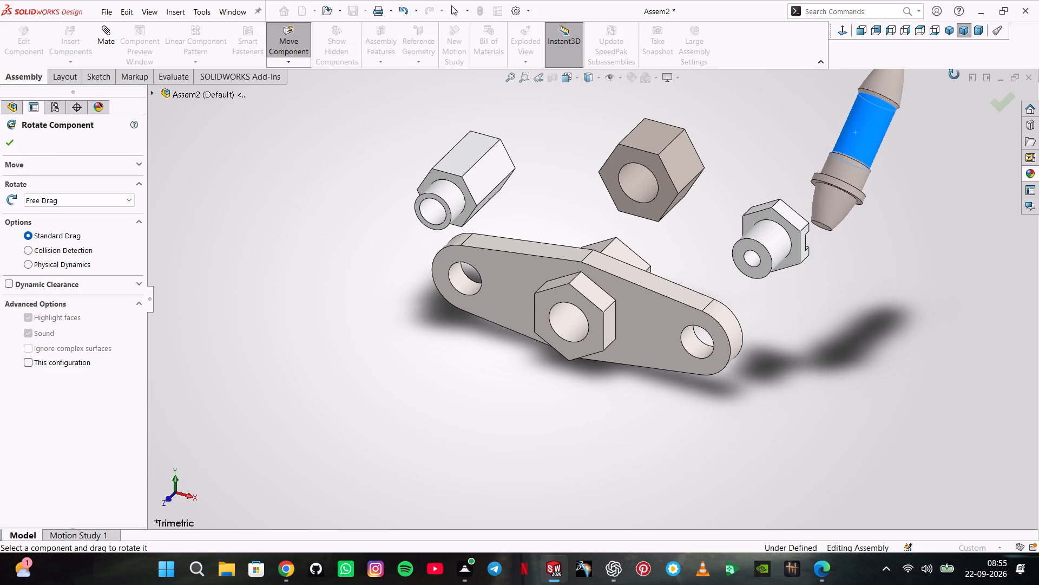
drag(954, 74, 951, 74)
drag(867, 132, 864, 130)
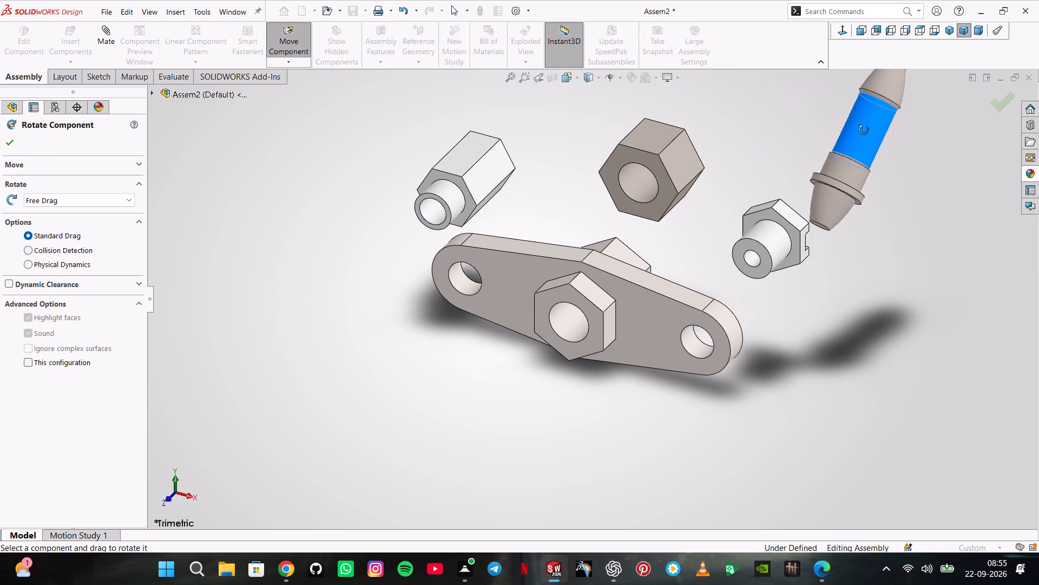
drag(864, 130, 863, 28)
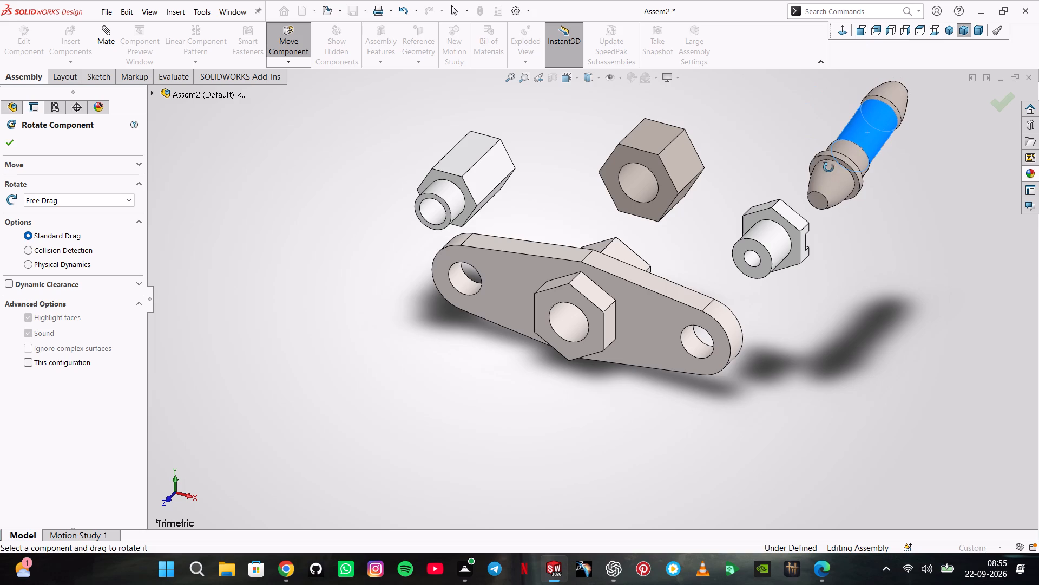
drag(838, 192, 841, 154)
click(839, 165)
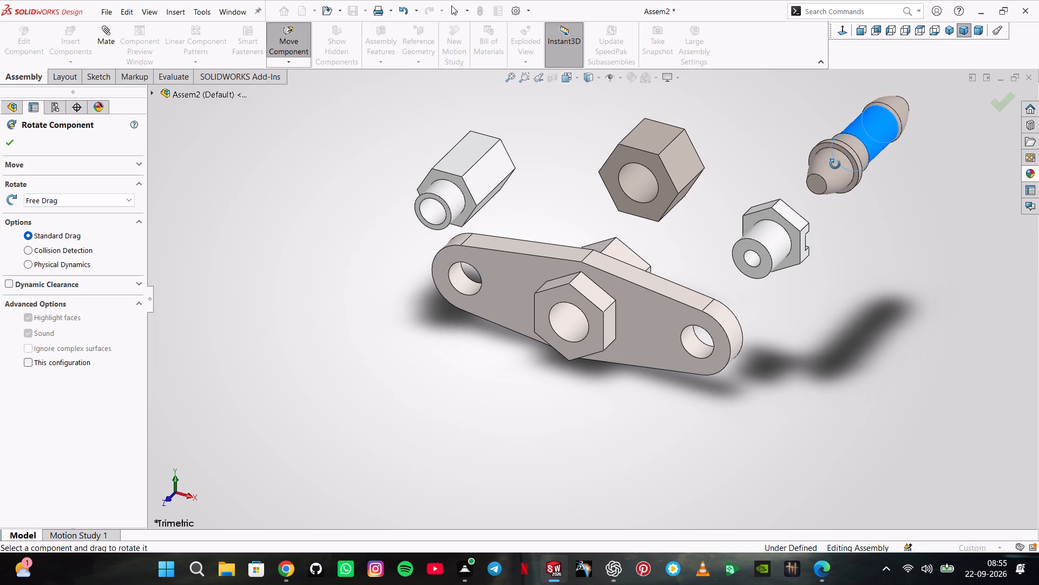
drag(896, 107, 710, 306)
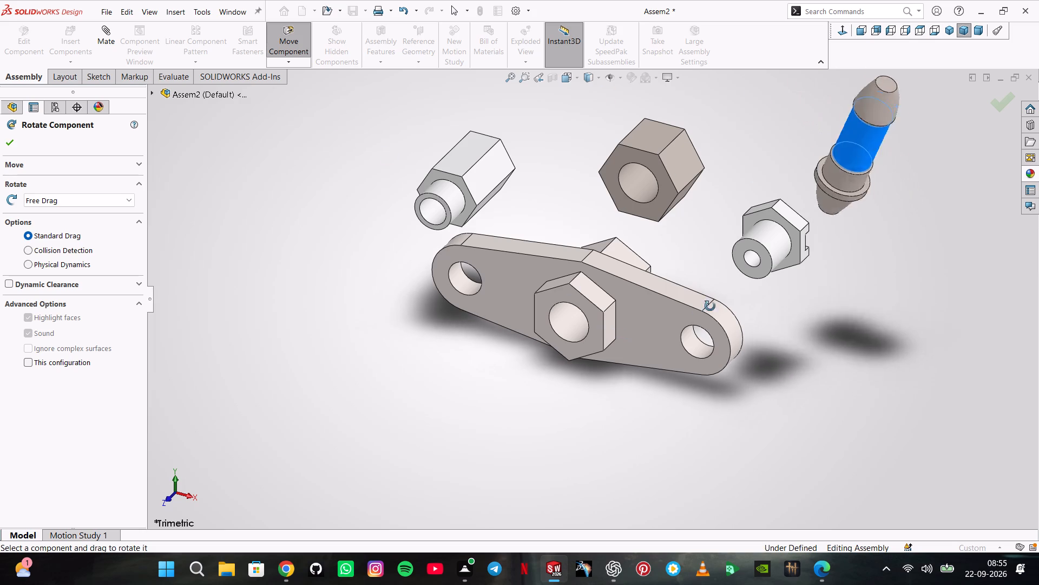
drag(710, 306, 643, 408)
drag(847, 129, 850, 153)
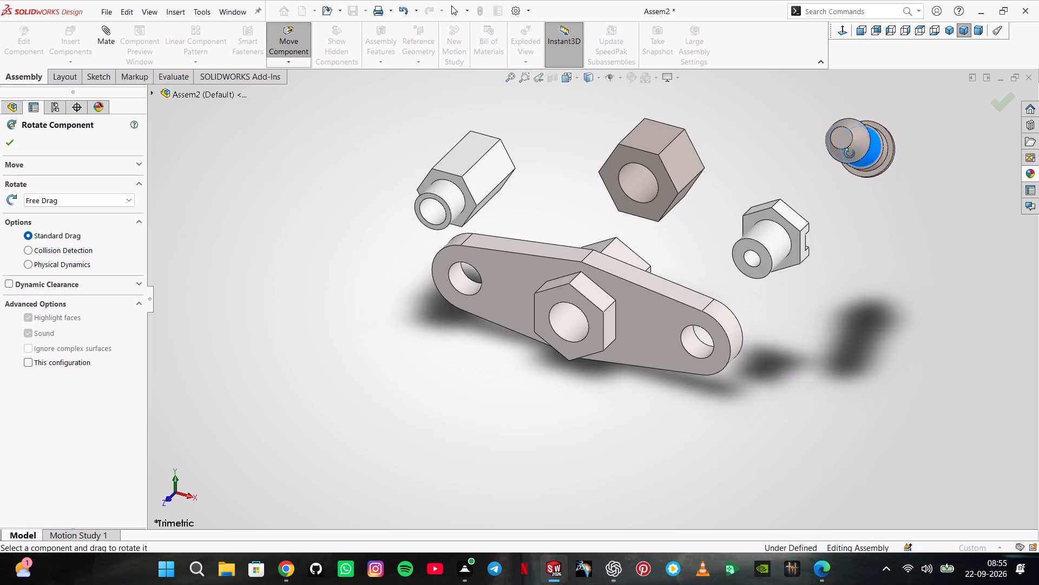
drag(850, 153, 838, 232)
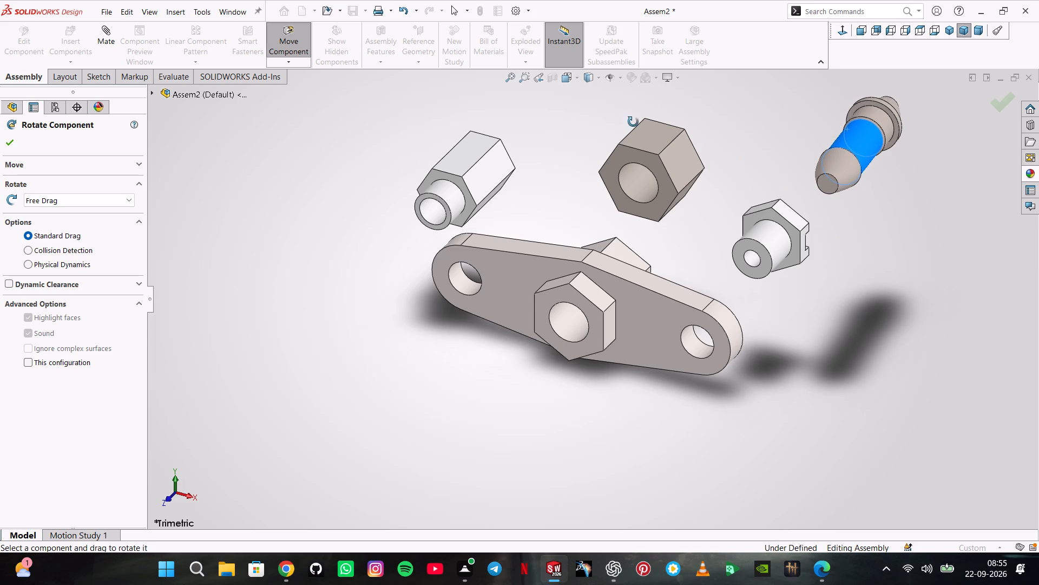
click(391, 142)
click(6, 141)
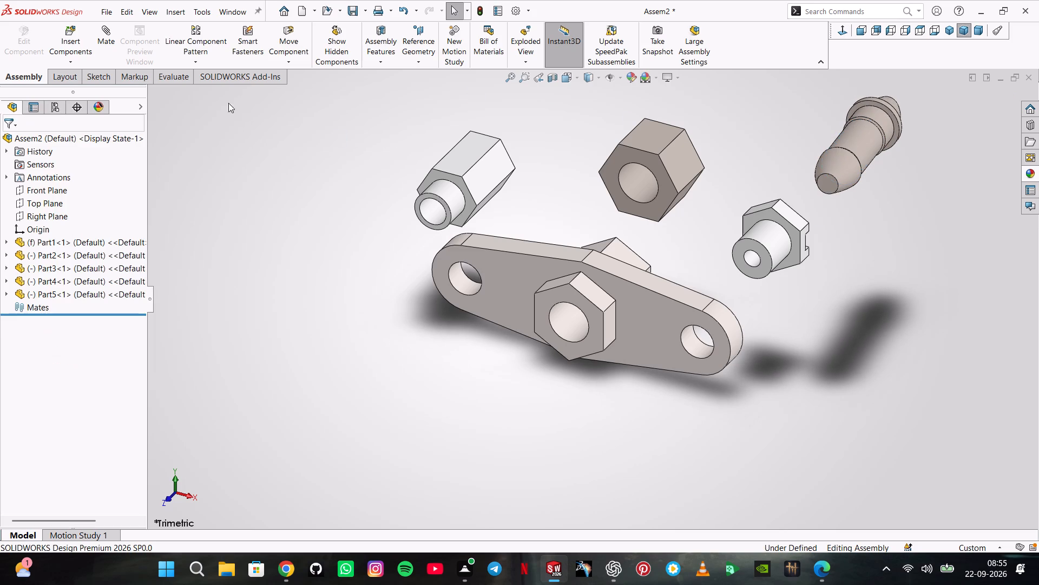
Move Part2, the slotted hex fitting, to the free space in front of and below the flange plate's Part3 end.
click(290, 50)
drag(759, 234, 557, 332)
scroll(759, 234, up, 1)
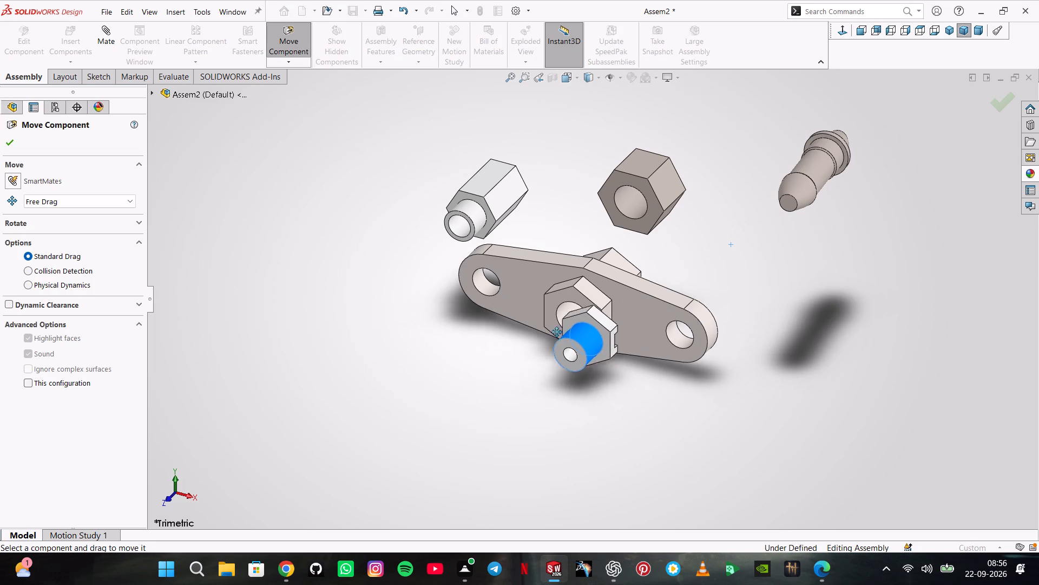
drag(557, 332, 480, 341)
click(293, 63)
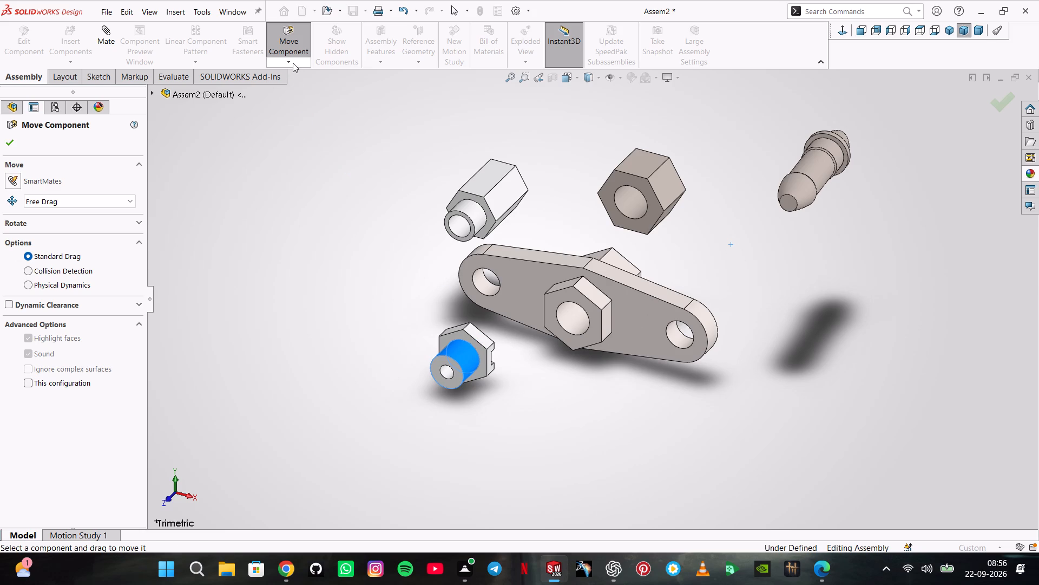
click(305, 82)
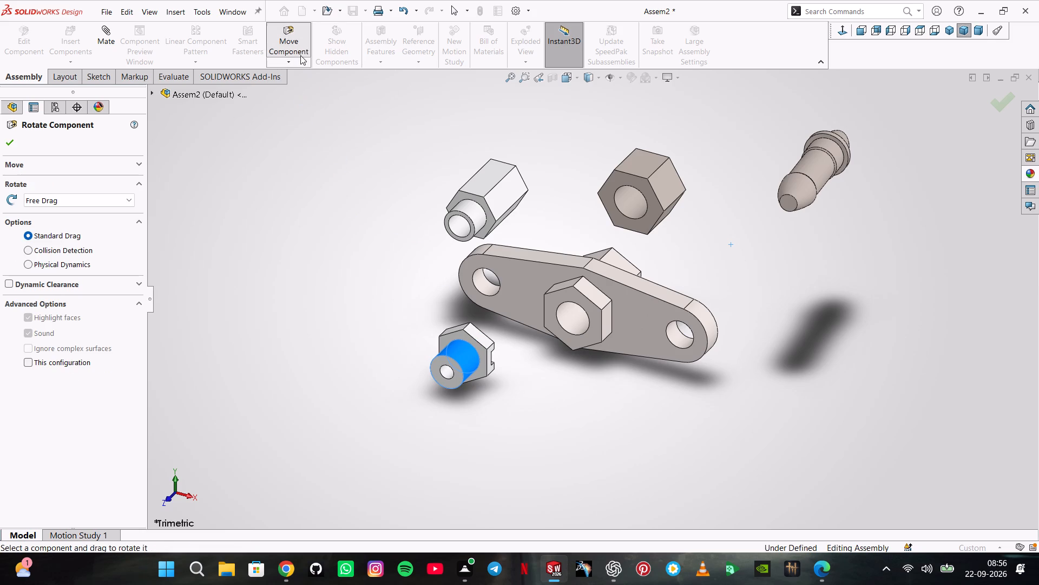
click(303, 57)
click(295, 84)
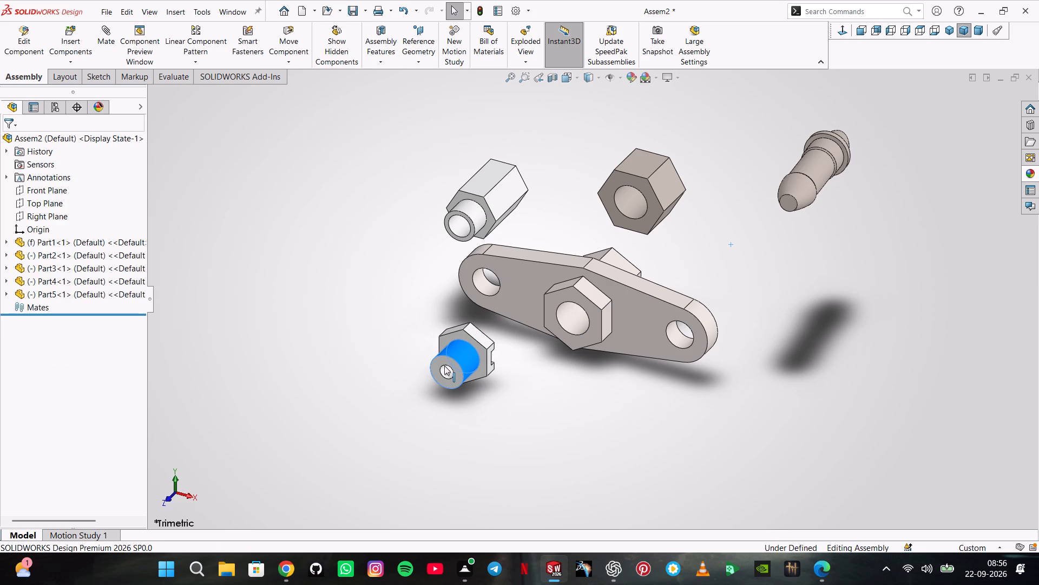
drag(443, 363, 477, 360)
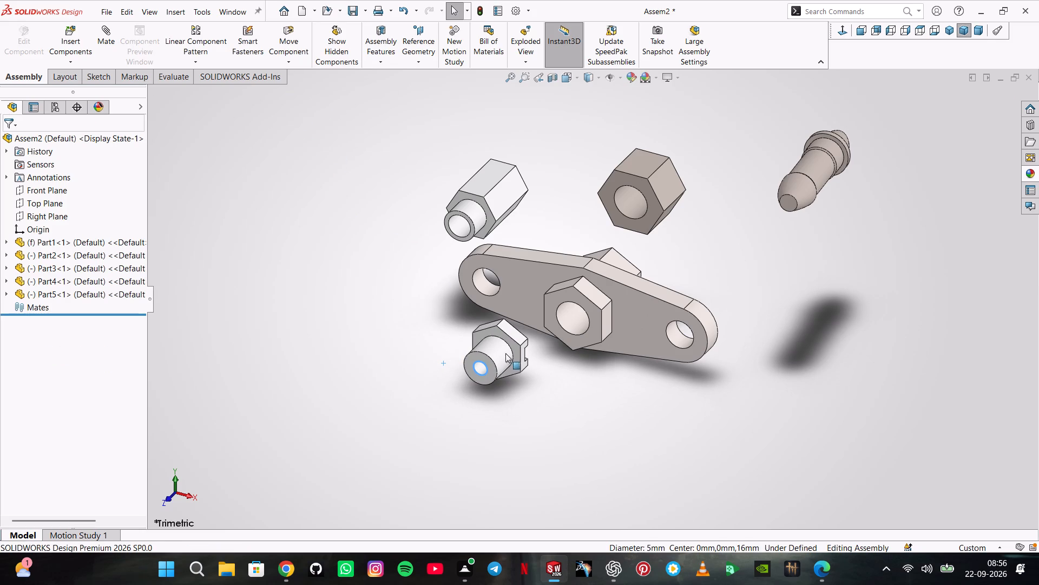
Rotate Part2 so its slotted hex head faces forward and its round spigot points back toward the flange plate.
click(298, 58)
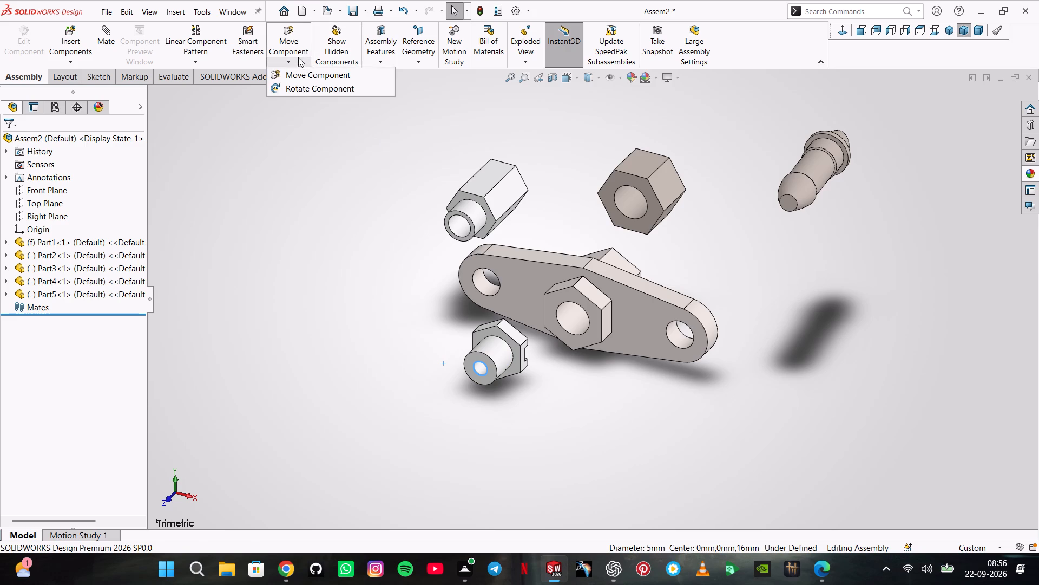
click(306, 86)
drag(483, 347, 496, 351)
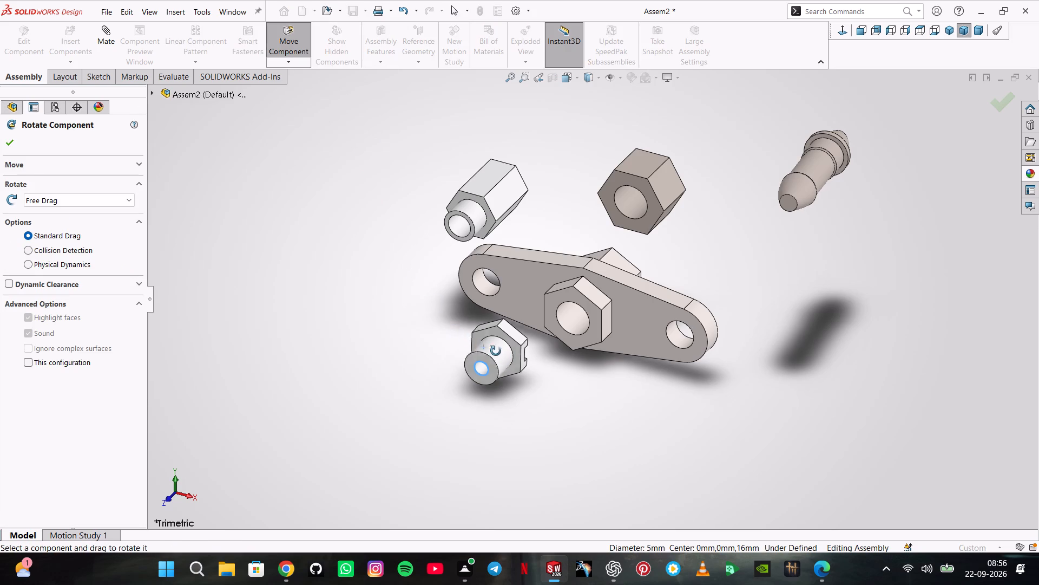
drag(496, 351, 691, 232)
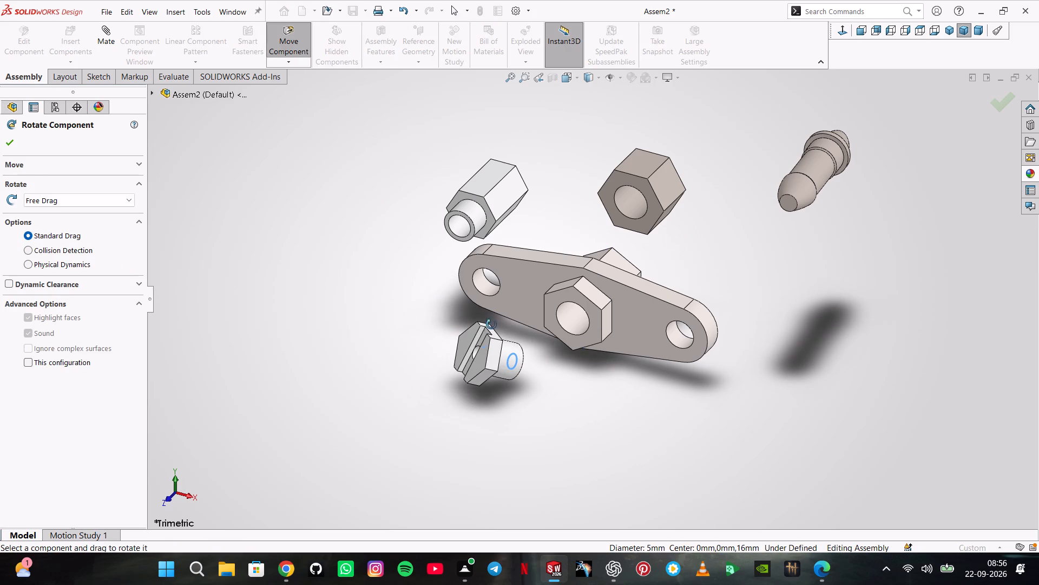
drag(477, 350, 481, 481)
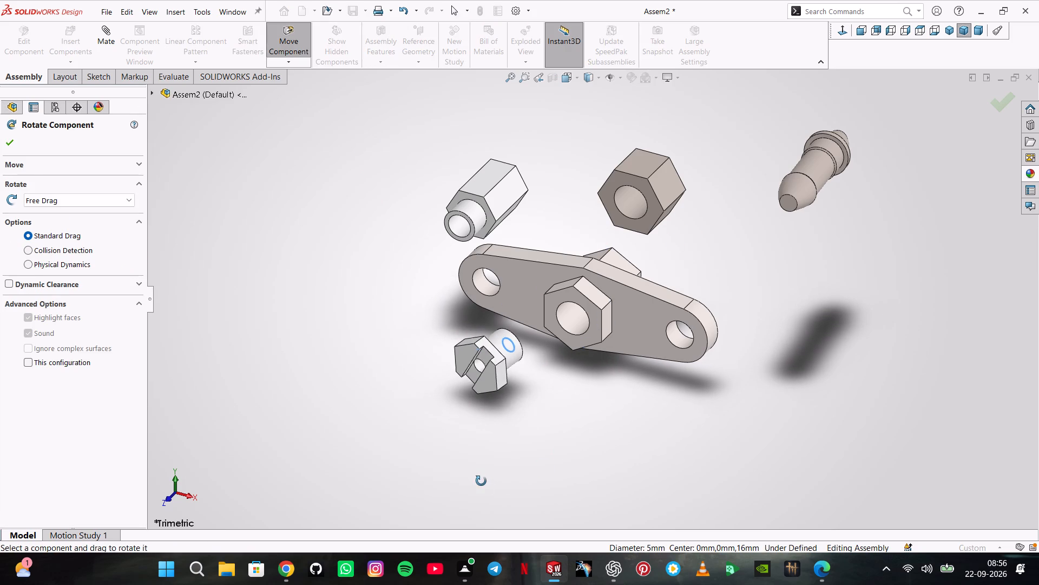
drag(481, 481, 481, 478)
click(352, 219)
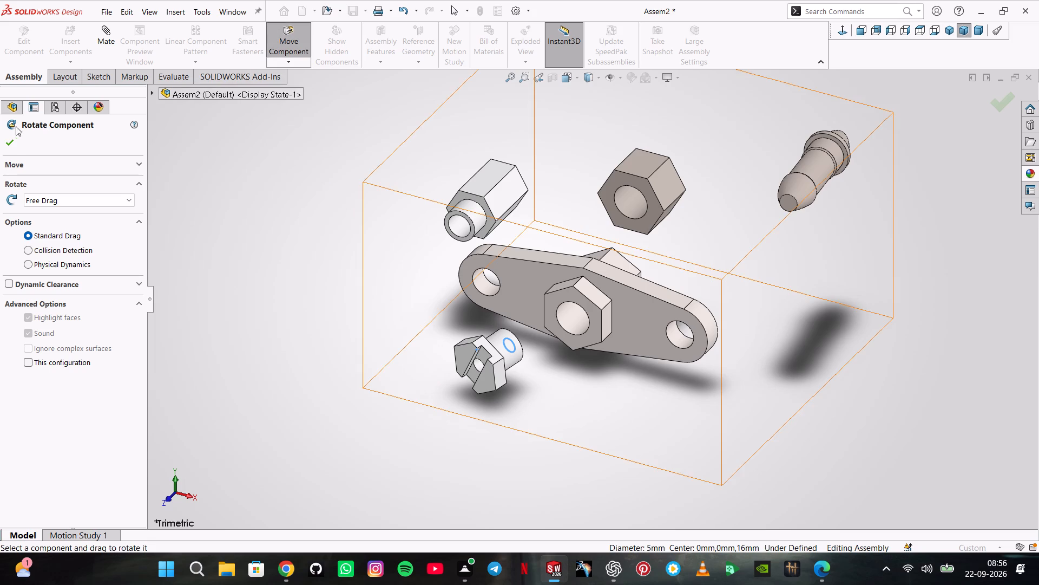
click(8, 140)
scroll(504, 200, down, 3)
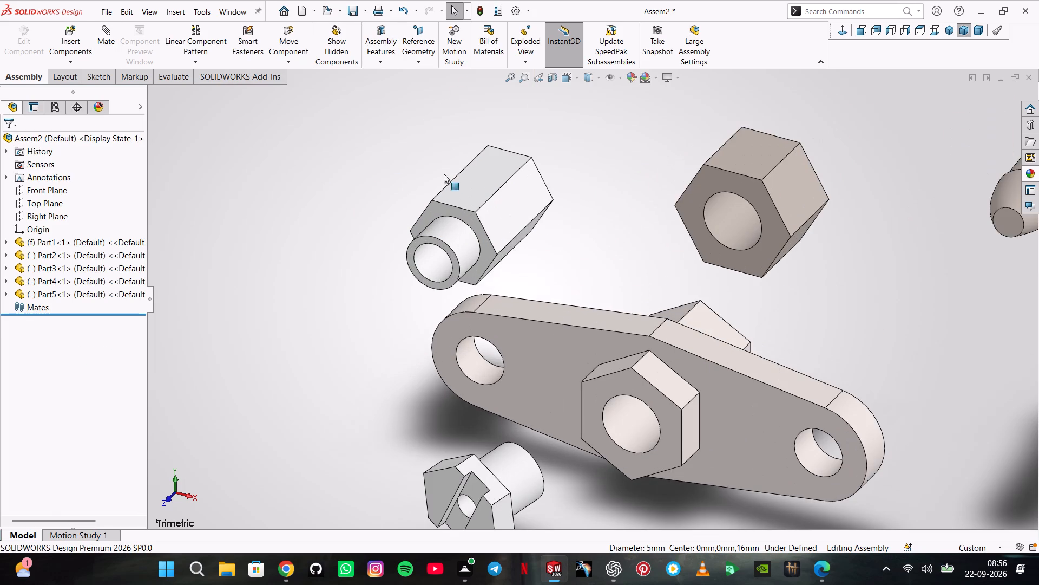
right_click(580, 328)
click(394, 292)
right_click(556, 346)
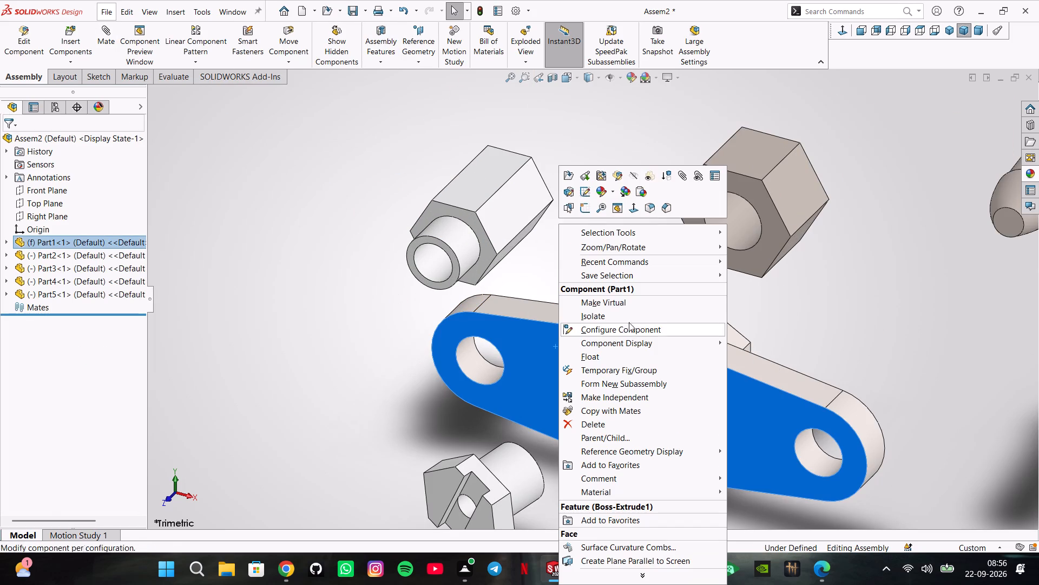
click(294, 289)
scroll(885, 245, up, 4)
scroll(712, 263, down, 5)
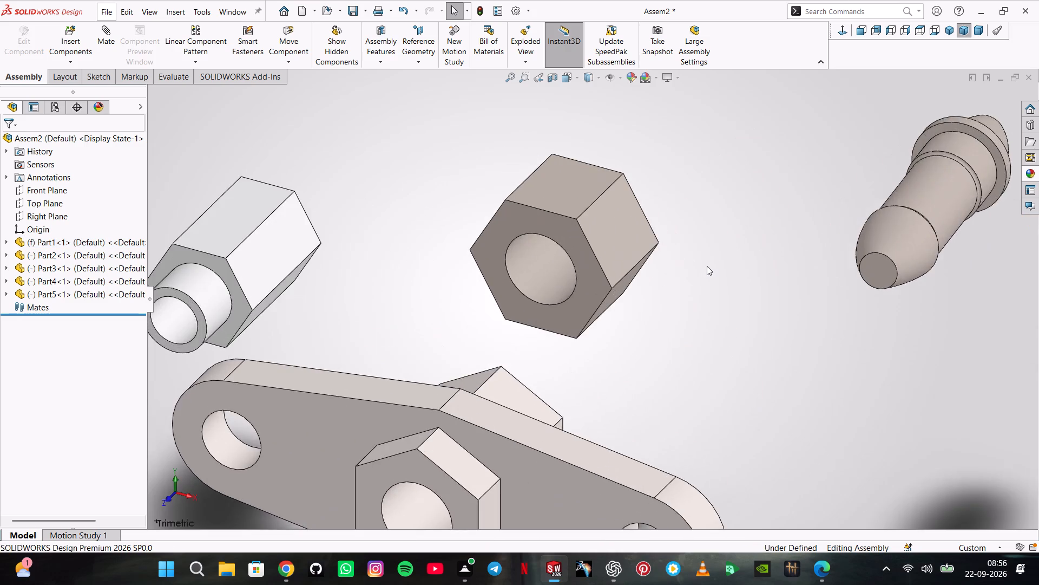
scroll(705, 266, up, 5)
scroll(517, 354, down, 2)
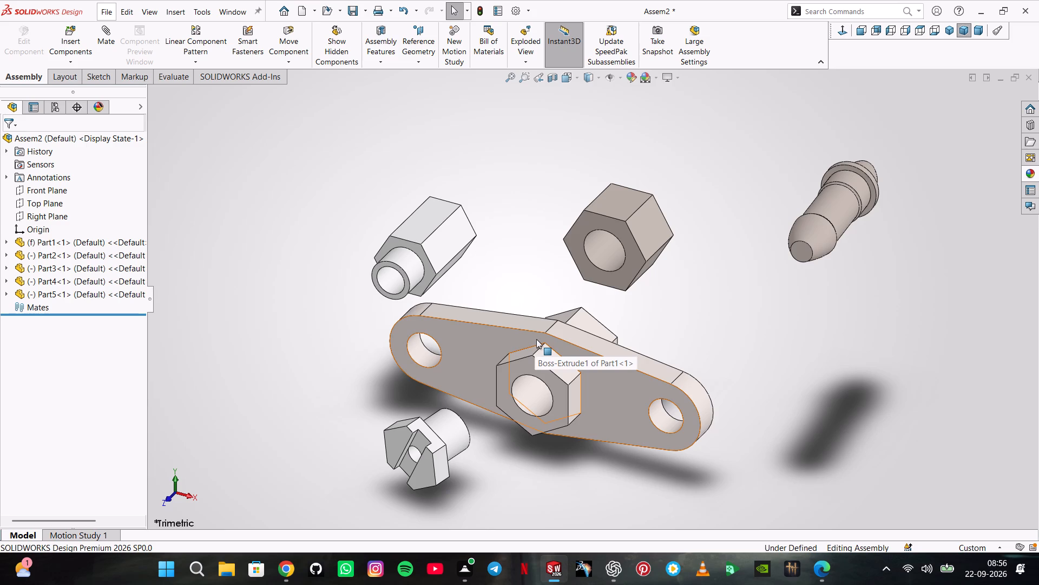
Add a concentric mate between Part2's round spigot and the bore of the flange plate's front hex boss.
scroll(647, 422, down, 2)
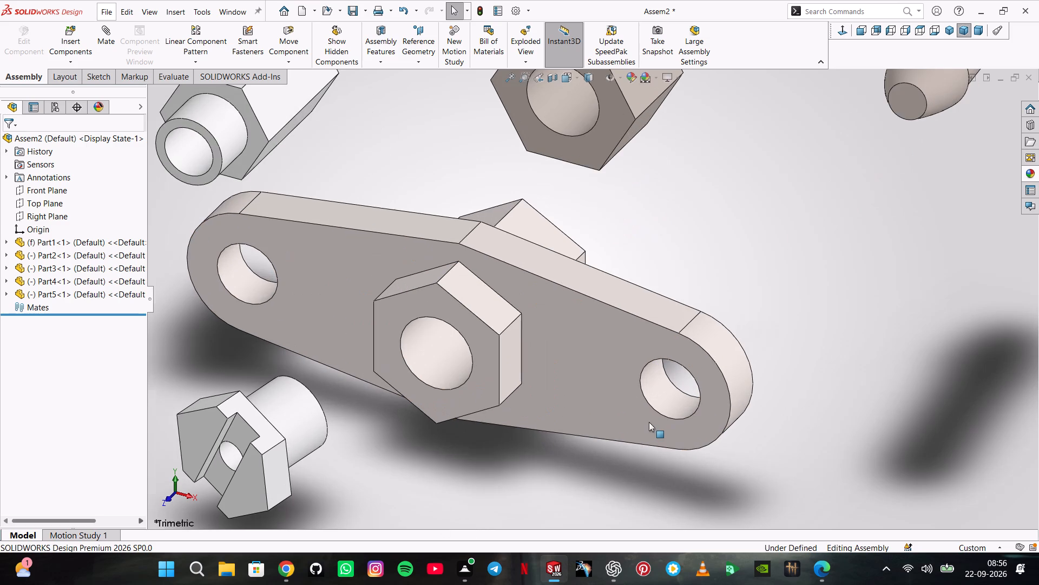
scroll(649, 422, down, 1)
middle_drag(616, 381, 517, 336)
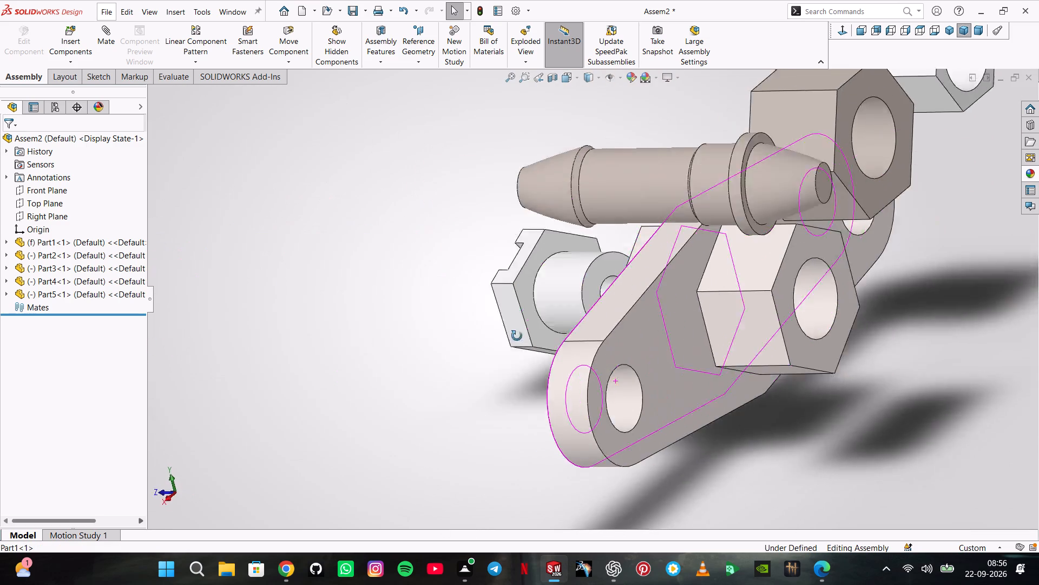
middle_drag(517, 336, 561, 332)
scroll(540, 326, up, 1)
click(398, 319)
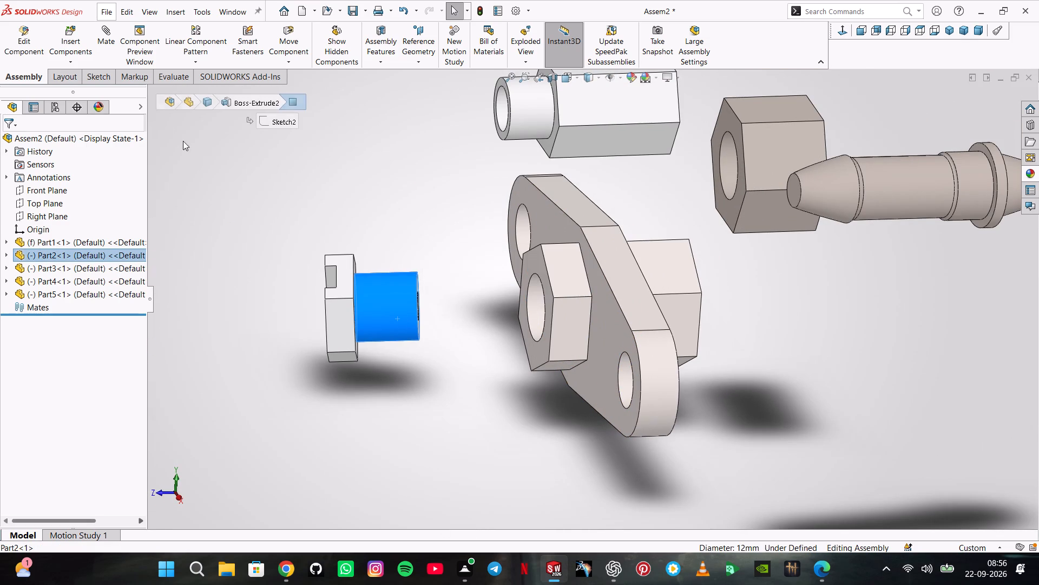
click(111, 44)
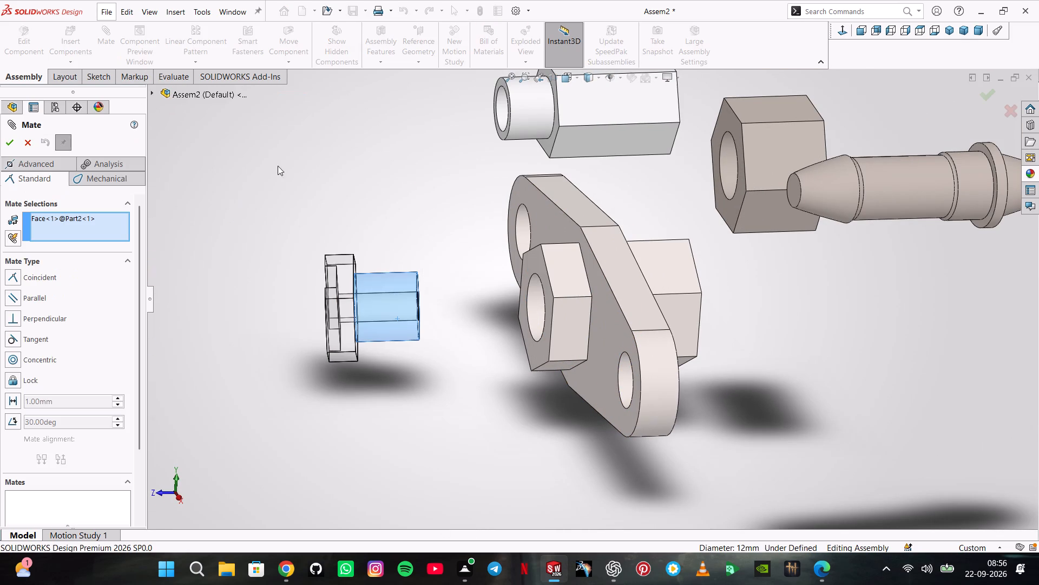
middle_drag(484, 283, 516, 297)
click(613, 321)
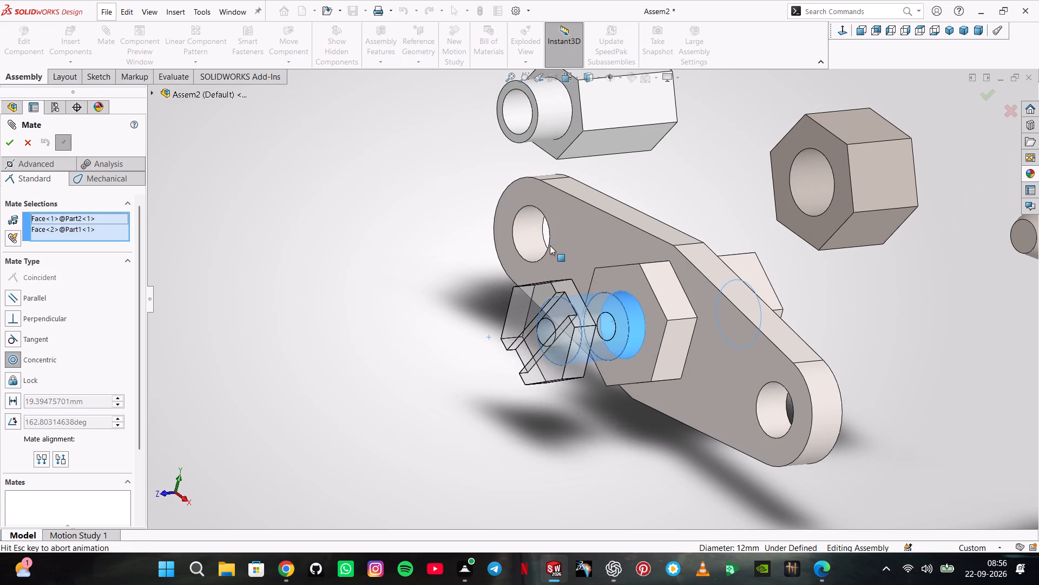
click(731, 220)
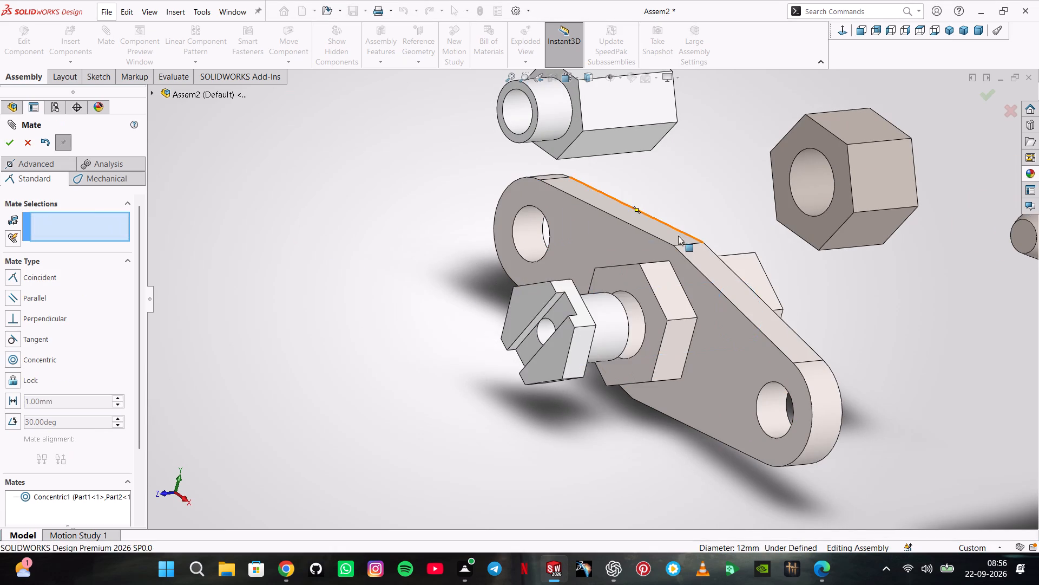
Add a coincident mate between the spigot-side face of Part2's hex head and the end face of Part1's front hex boss.
middle_drag(662, 242, 526, 274)
middle_drag(560, 258, 586, 280)
scroll(573, 258, up, 1)
scroll(568, 255, down, 5)
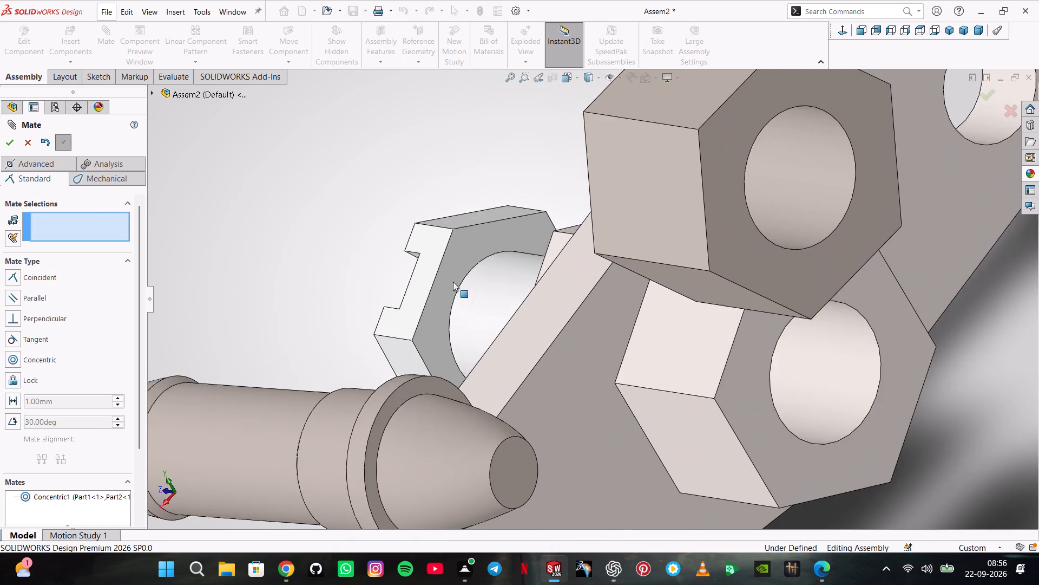
click(504, 235)
middle_drag(371, 217, 372, 218)
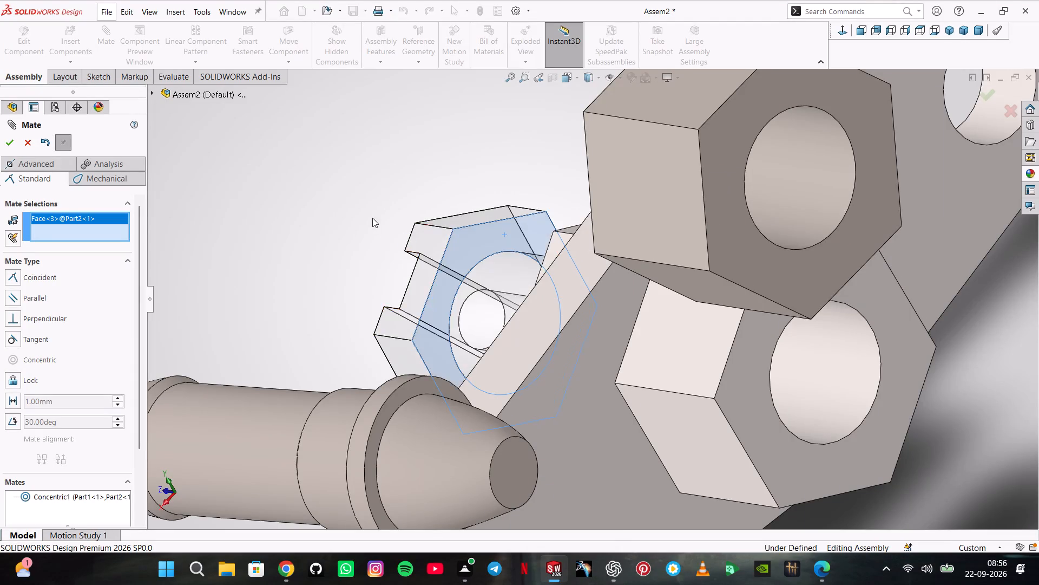
middle_drag(372, 218, 521, 290)
click(463, 258)
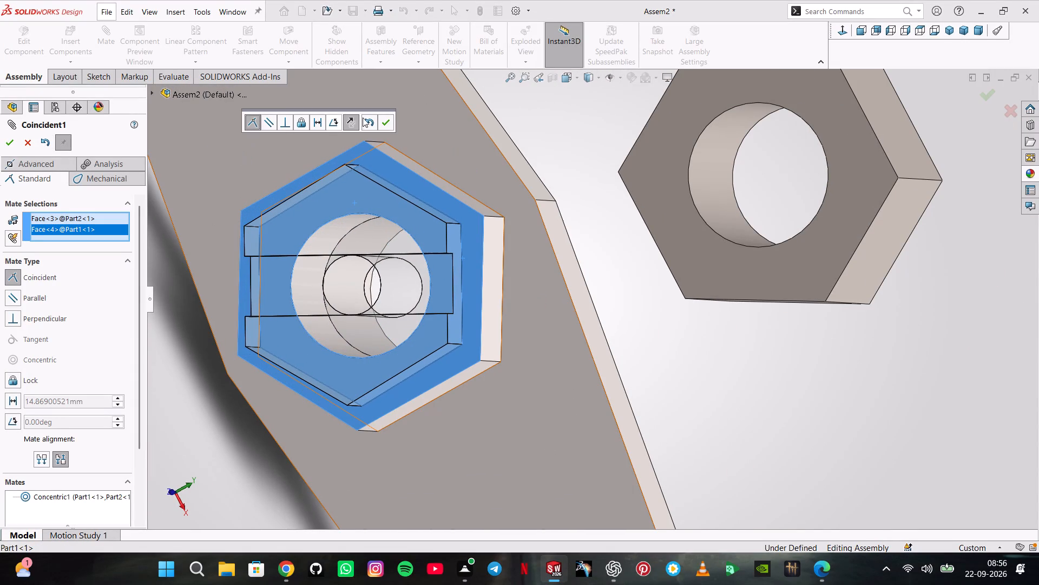
click(389, 118)
middle_drag(523, 135, 431, 133)
scroll(444, 151, up, 2)
scroll(613, 201, up, 2)
scroll(708, 217, up, 1)
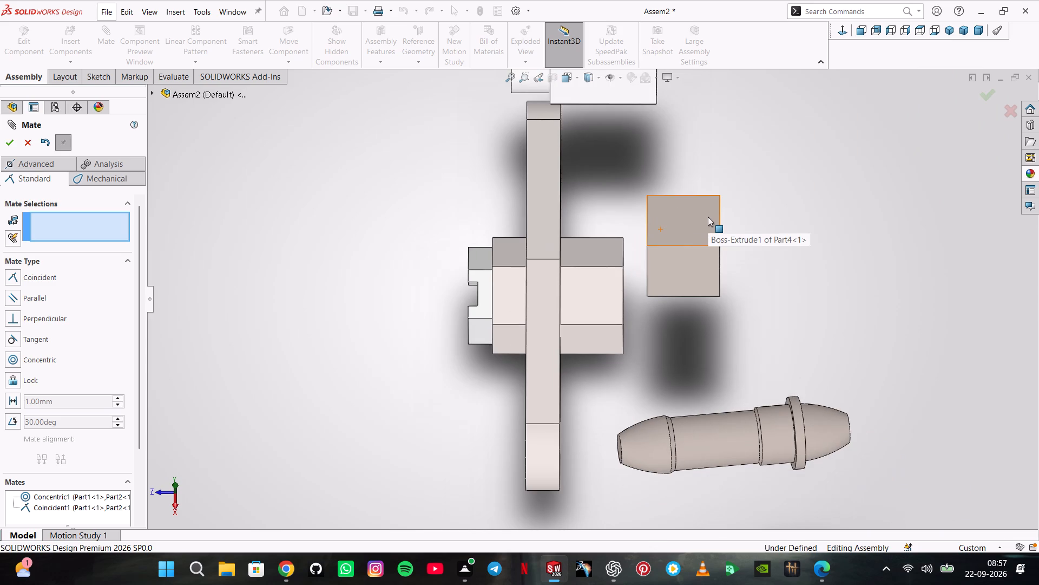
Move Part4, the hex nut, to the free space in front of the flange plate on Part2's side.
middle_drag(708, 217, 679, 223)
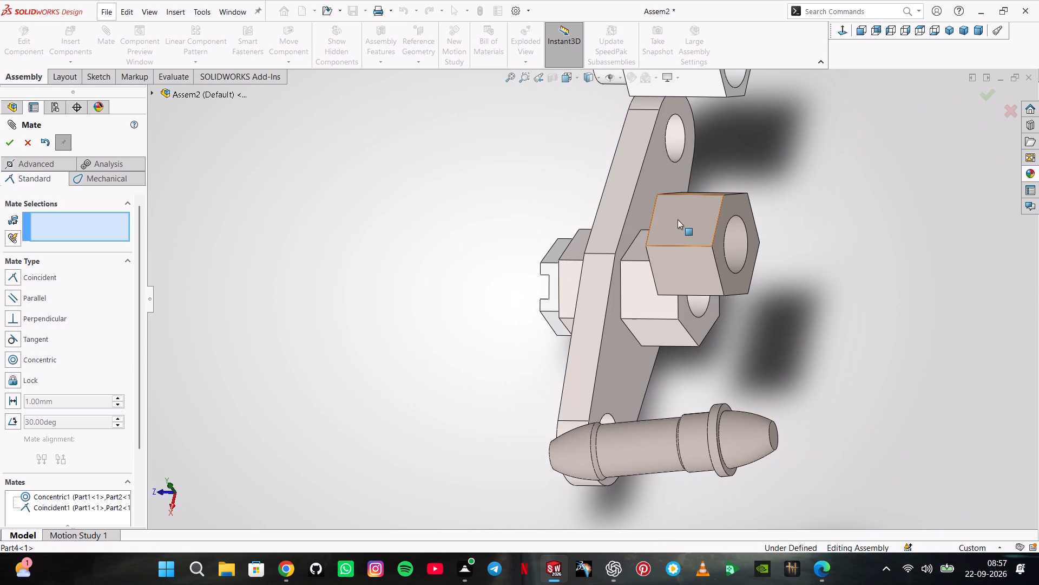
click(12, 146)
click(304, 46)
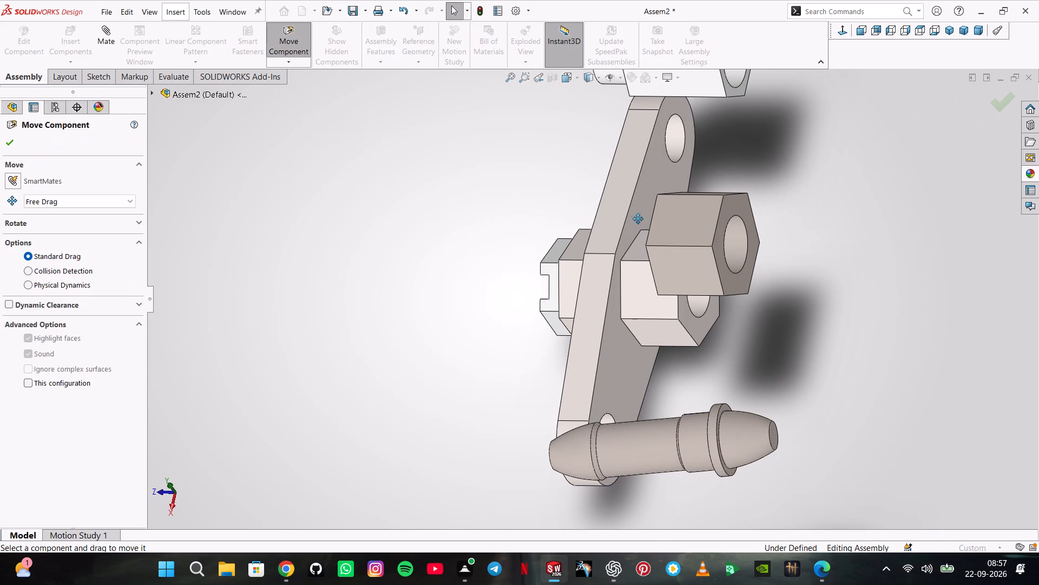
drag(675, 237, 290, 243)
click(563, 181)
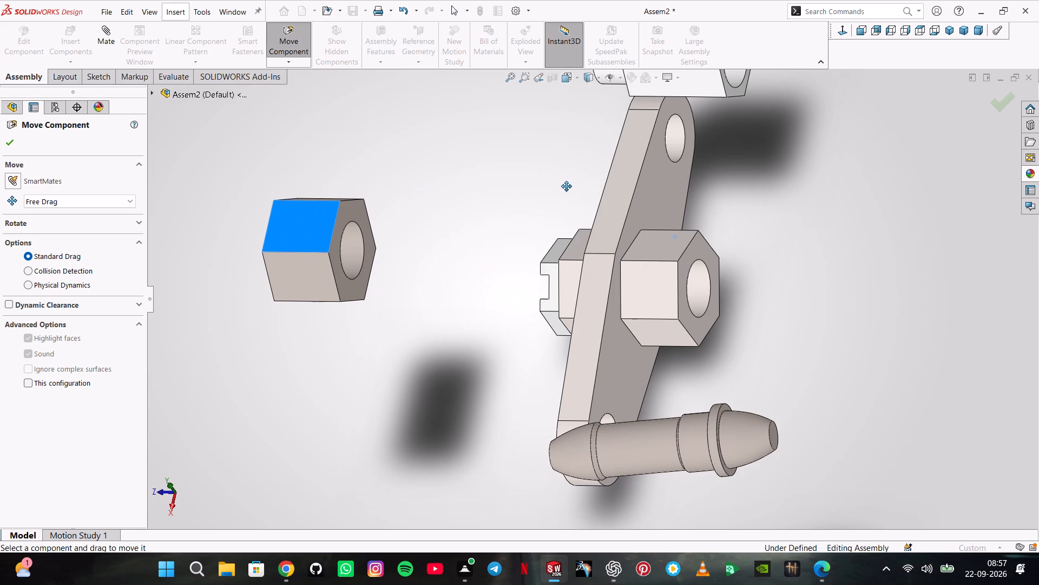
scroll(567, 186, up, 3)
click(6, 138)
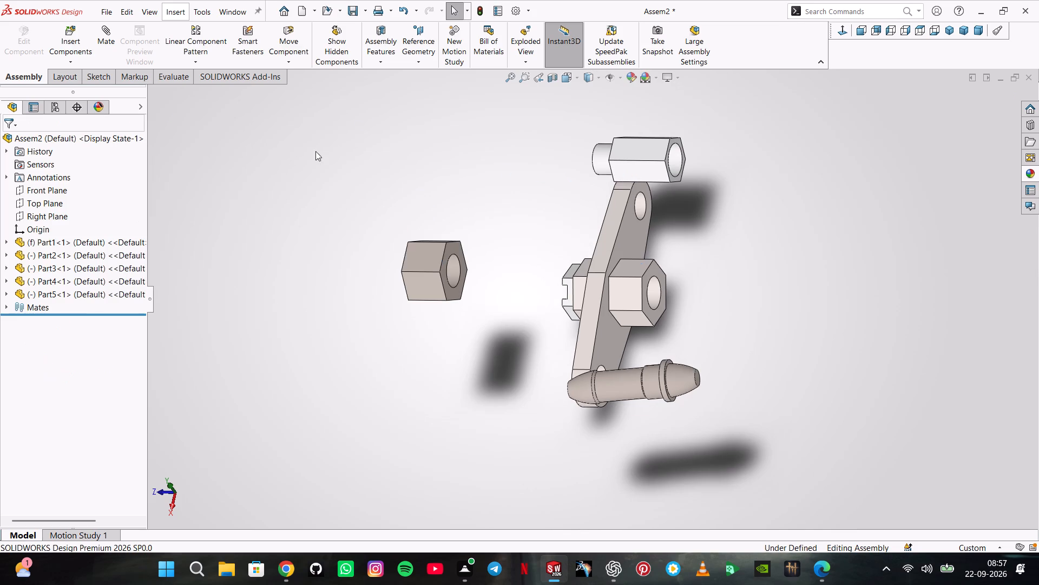
Add a concentric mate between Part3's round spigot and the bore of Part1's rear hex boss.
middle_drag(373, 181, 398, 166)
scroll(373, 181, up, 1)
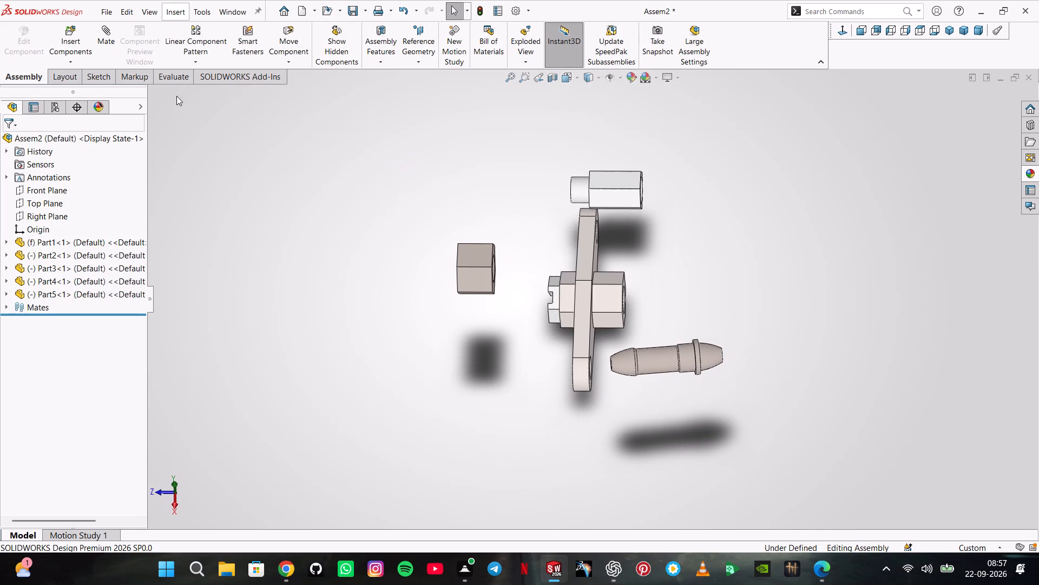
click(114, 40)
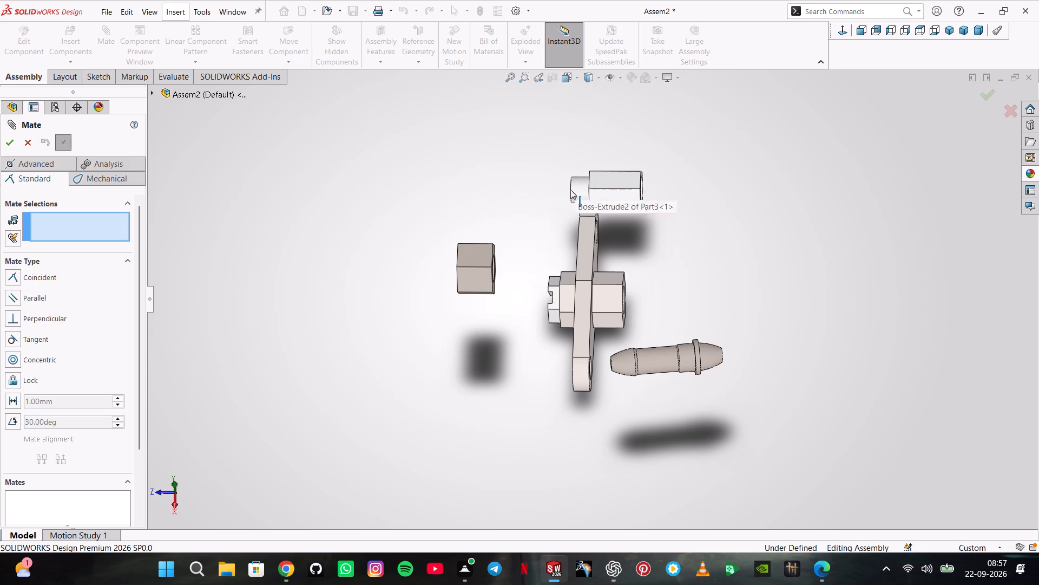
click(581, 189)
scroll(646, 303, down, 3)
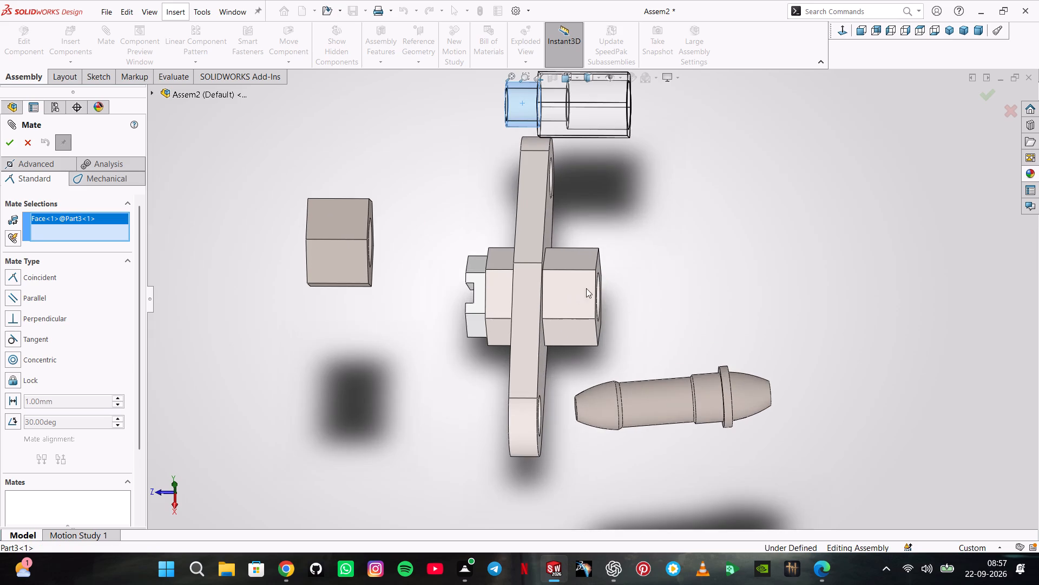
middle_drag(611, 279, 591, 291)
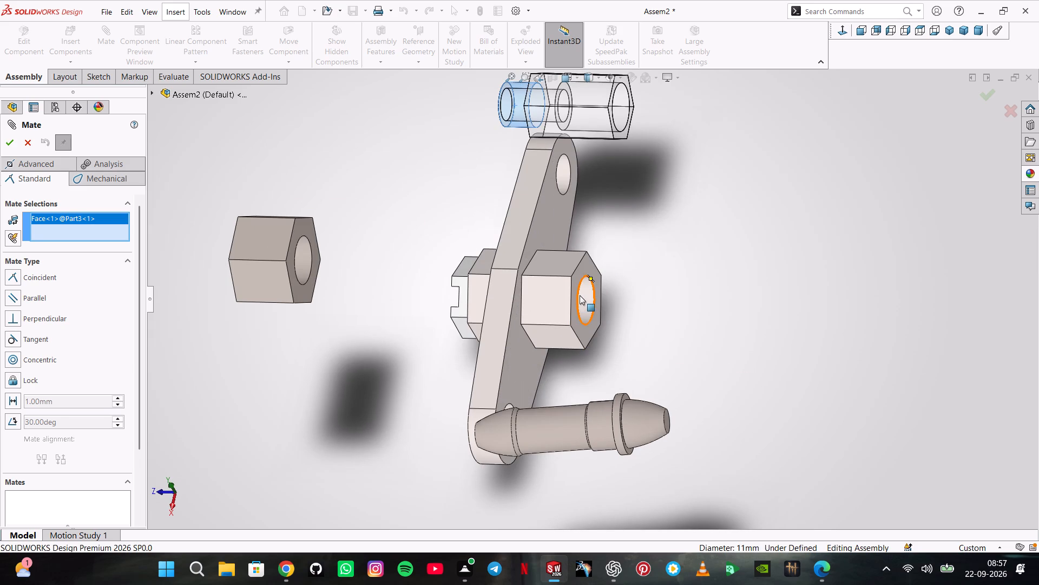
click(580, 295)
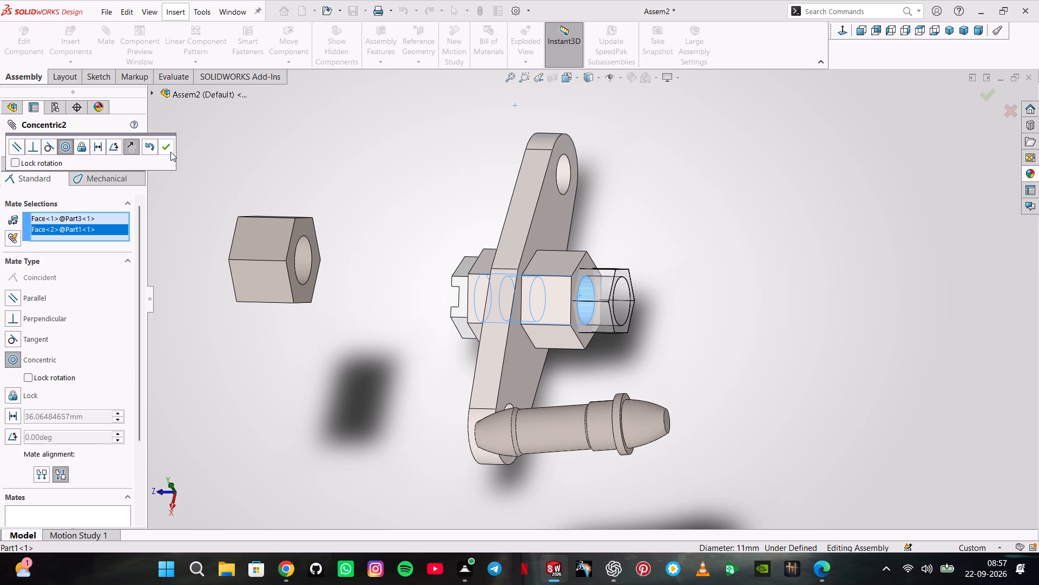
click(169, 149)
Add a coincident mate between the spigot-side face of Part3's hex body and the end face of Part1's rear hex boss.
drag(597, 317, 684, 318)
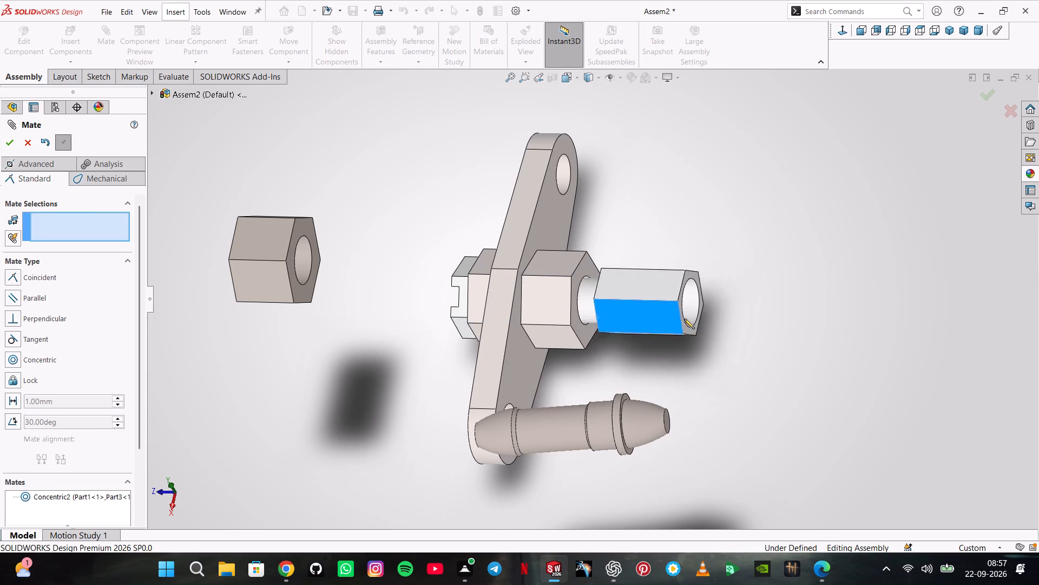
drag(684, 318, 749, 333)
middle_drag(629, 250, 670, 271)
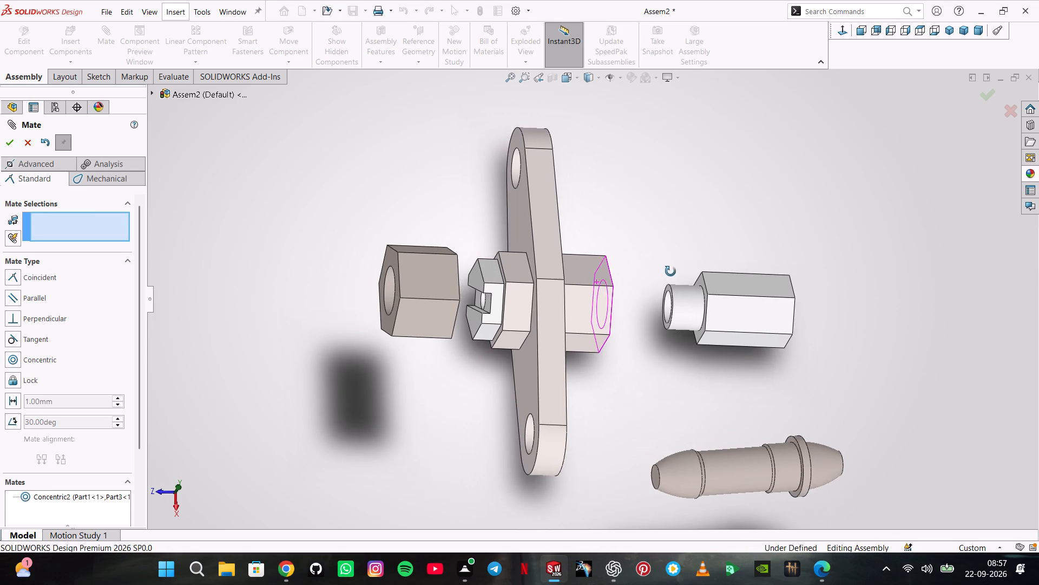
middle_drag(670, 271, 671, 271)
middle_drag(679, 271, 702, 285)
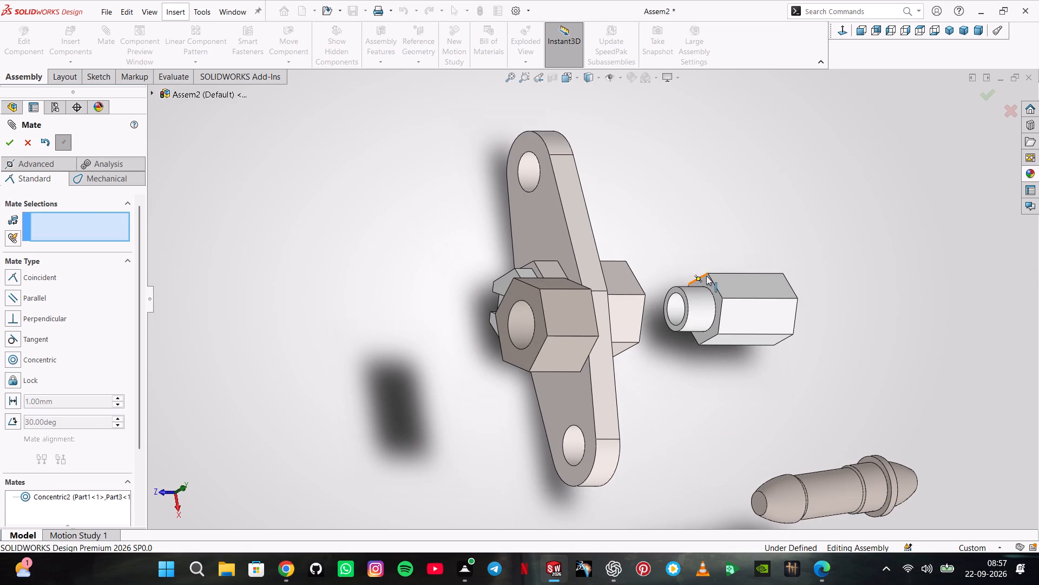
click(712, 284)
middle_drag(703, 237, 629, 255)
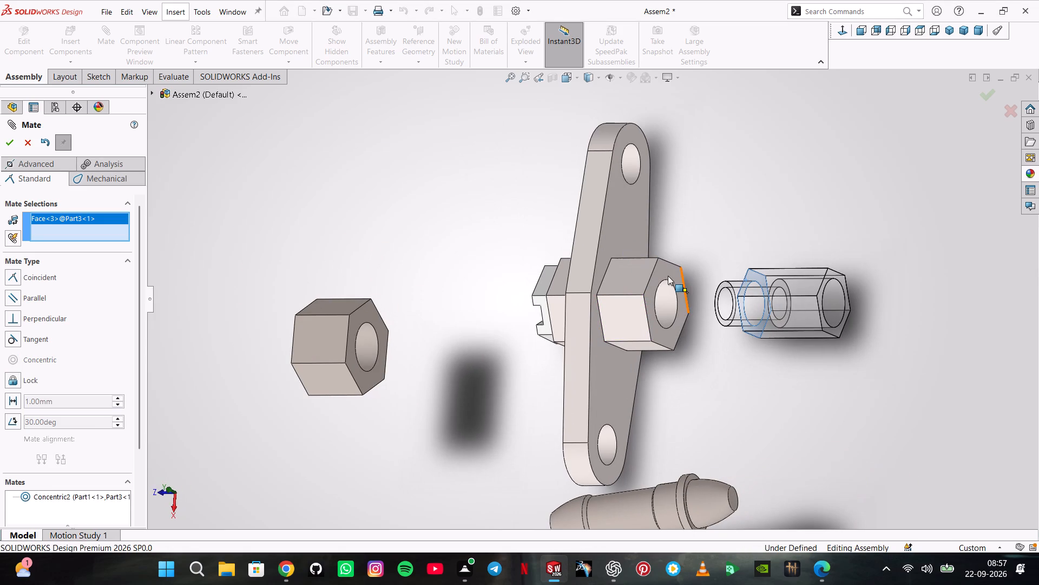
click(668, 276)
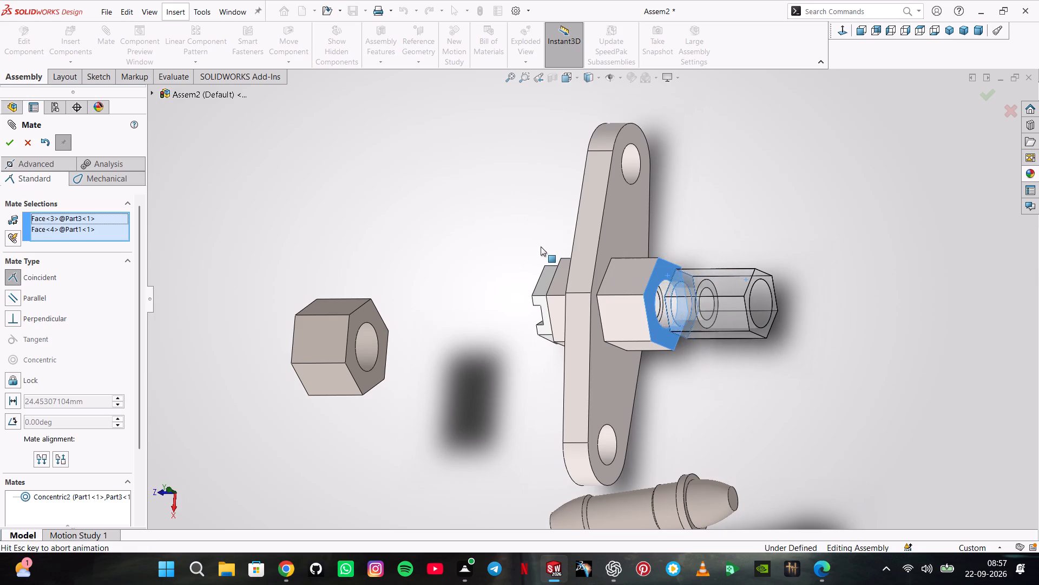
click(694, 217)
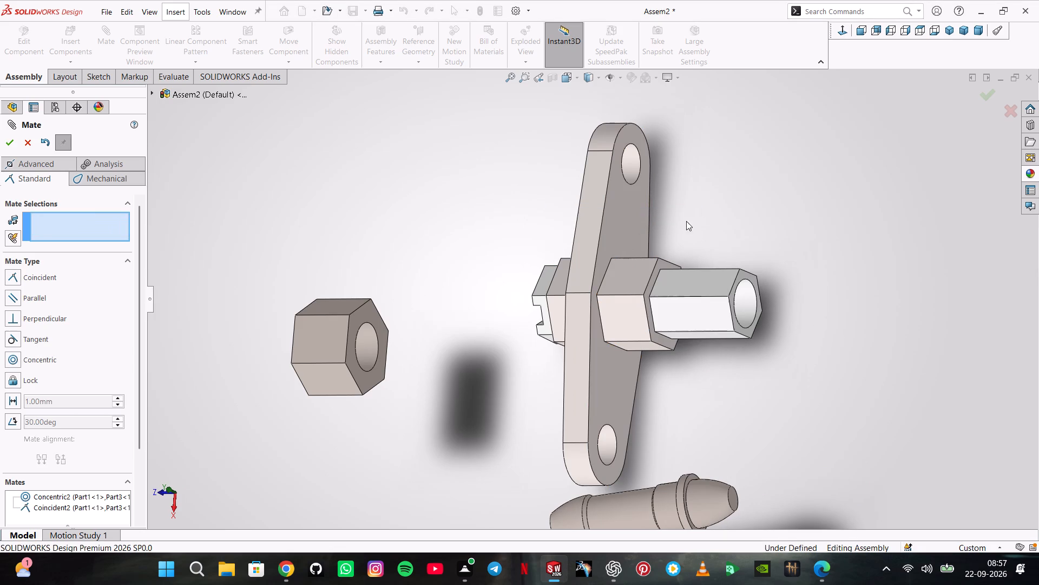
middle_drag(672, 235, 662, 238)
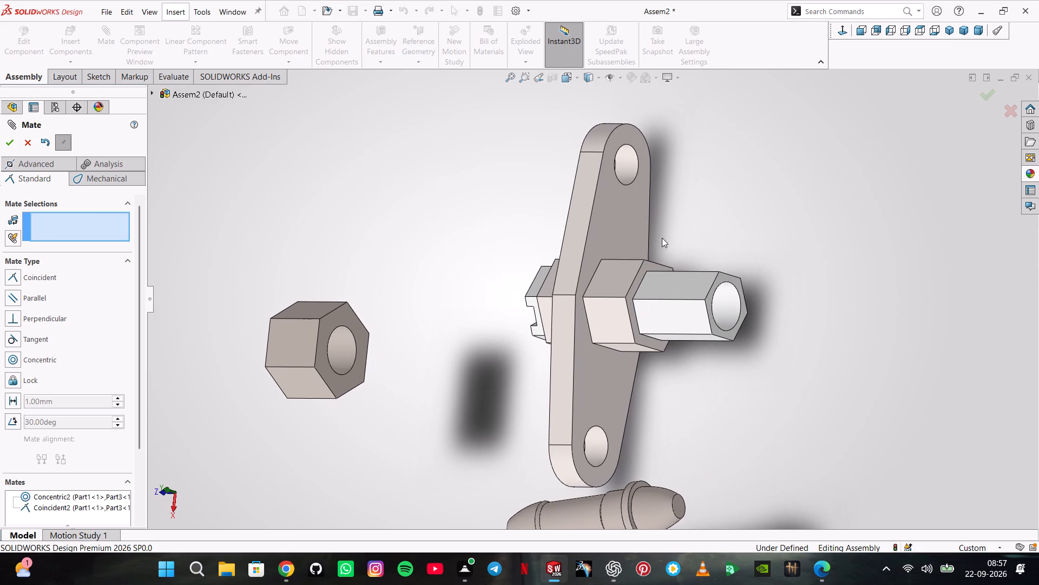
right_click(675, 292)
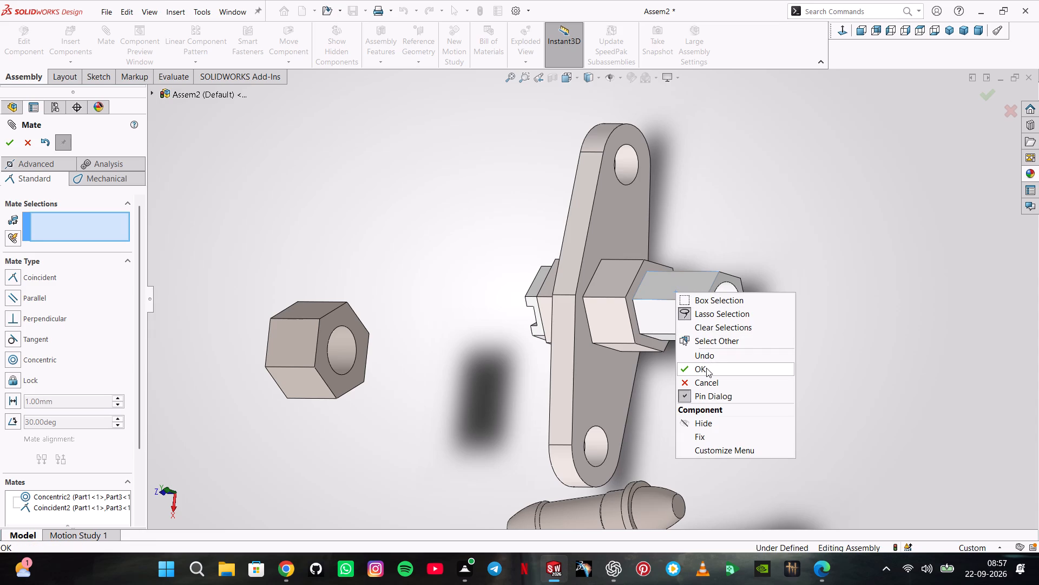
click(424, 284)
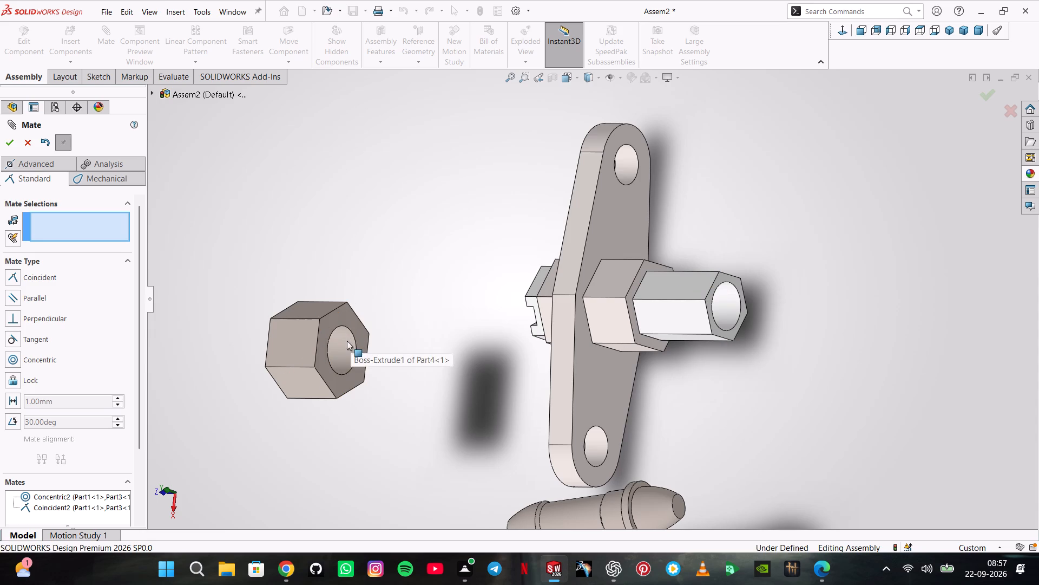
Add a concentric mate between the bore of Part4, the hex nut, and the bore in Part3's outer end.
click(347, 341)
click(724, 313)
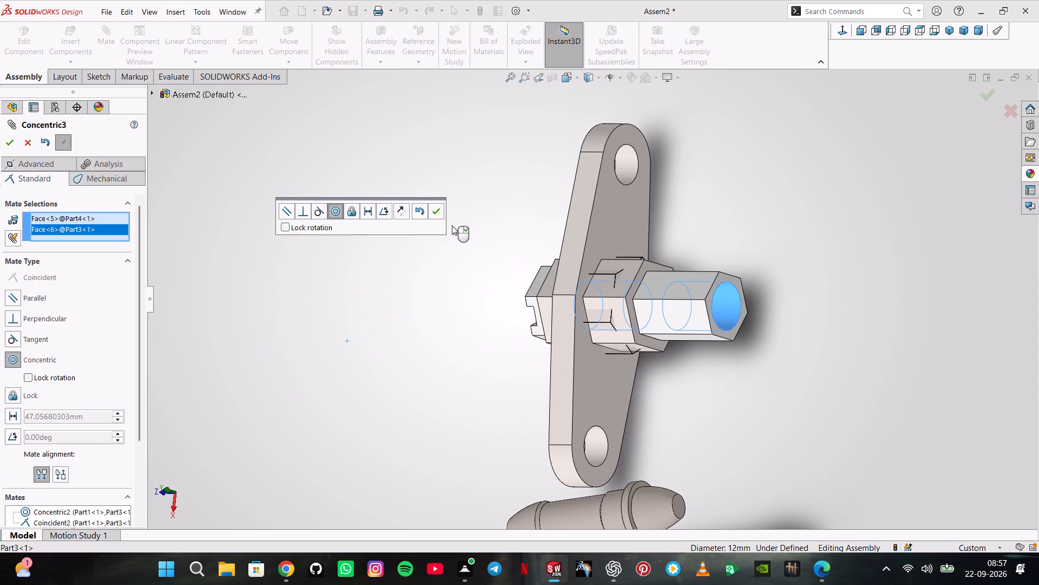
click(437, 212)
Add a coincident mate between Part4's plate-side hex face and the outer end face of Part3.
drag(601, 276, 700, 294)
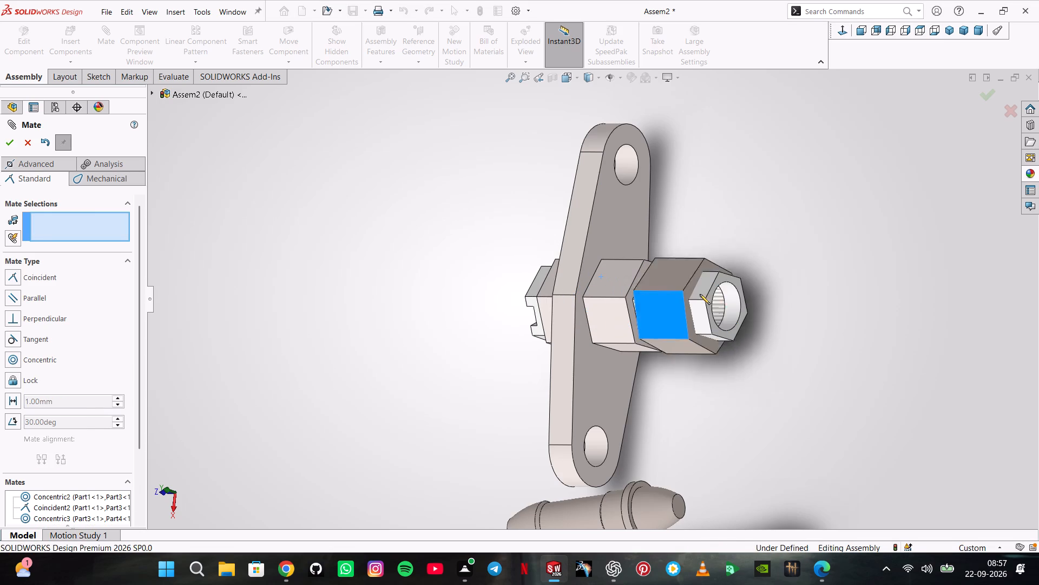
drag(700, 294, 871, 306)
middle_drag(746, 269, 840, 281)
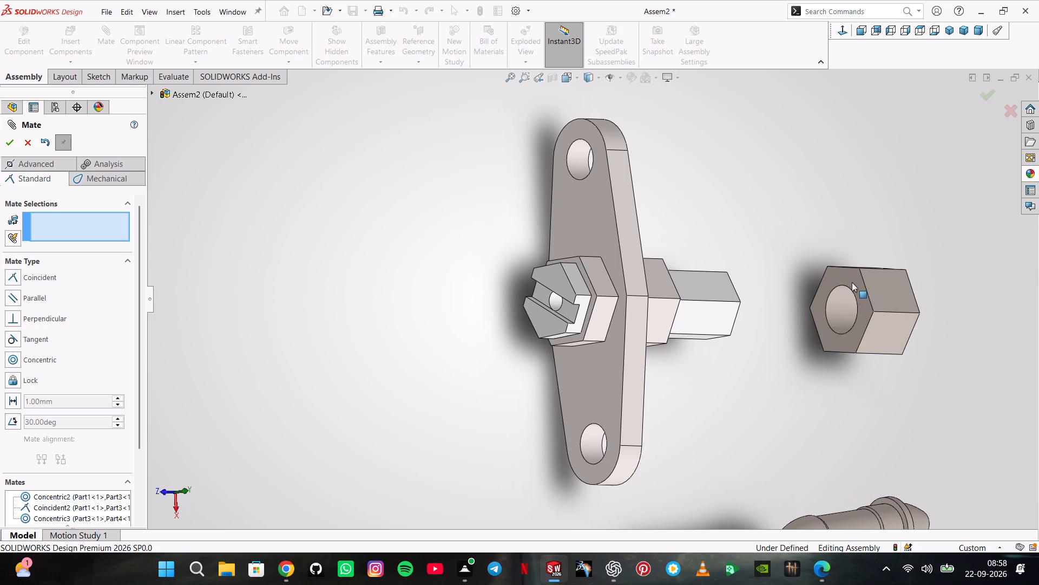
click(852, 282)
middle_drag(784, 281, 679, 288)
click(740, 278)
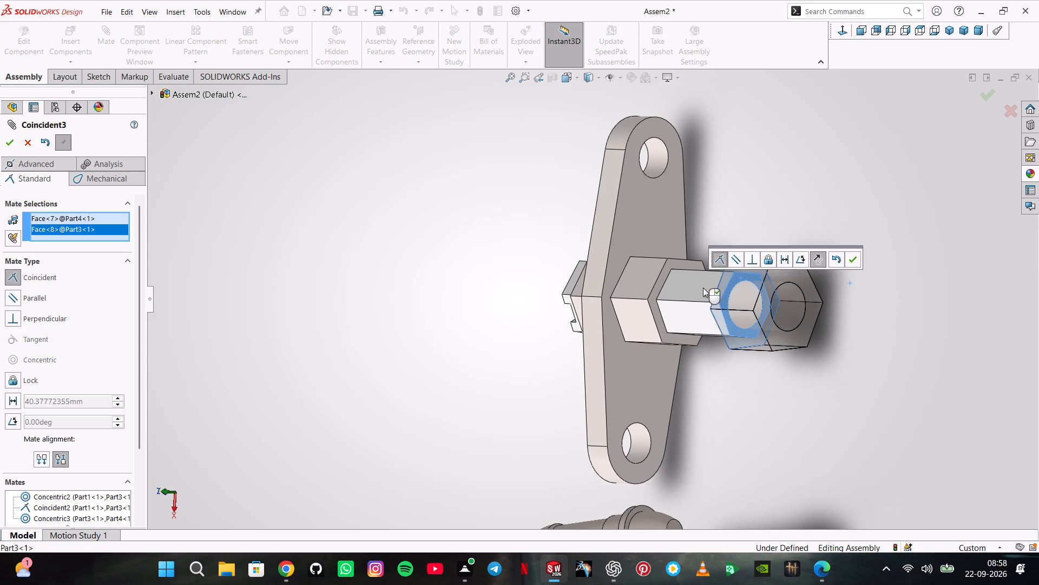
click(852, 261)
Add a concentric mate between the cylindrical middle section of Part5, the tapered pin, and Part4's bore.
middle_drag(766, 239, 781, 245)
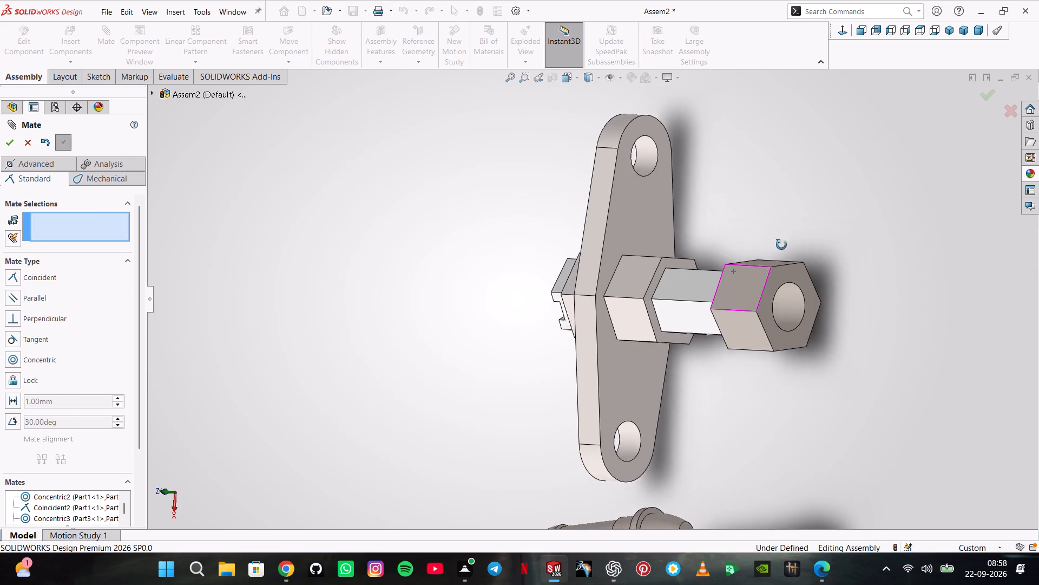
middle_drag(781, 245, 841, 238)
scroll(841, 238, up, 2)
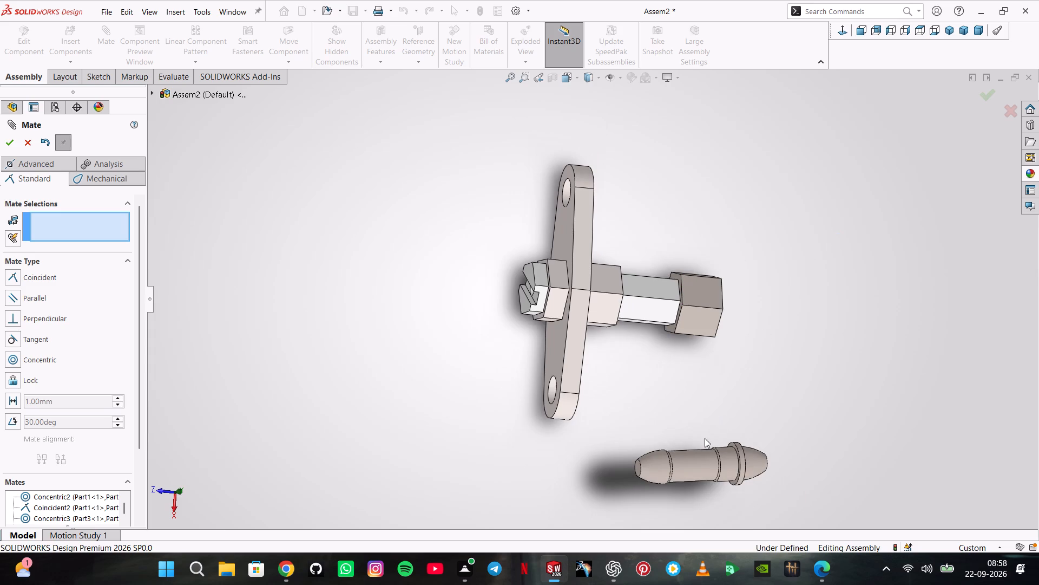
click(685, 460)
middle_drag(748, 354, 744, 354)
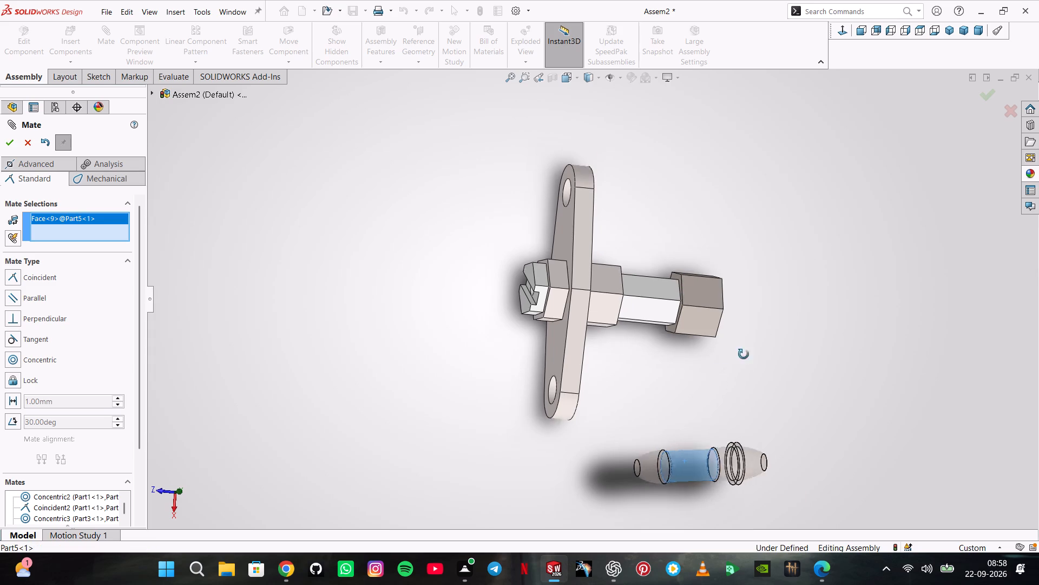
middle_drag(744, 354, 680, 365)
click(748, 303)
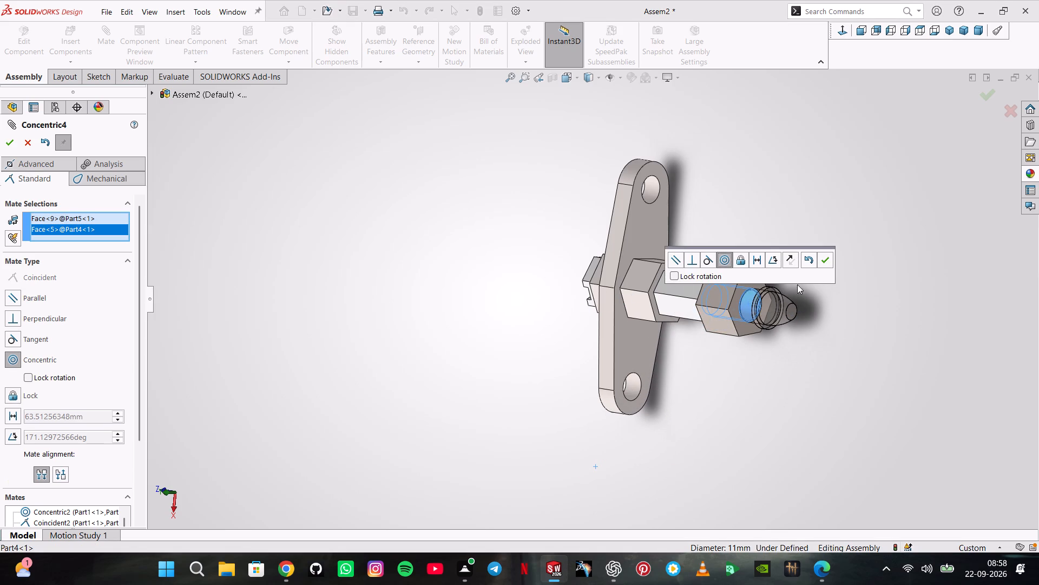
click(826, 262)
Slide Part5, the tapered pin, outward along its mated axis until it is well clear of Part4.
drag(778, 307, 834, 309)
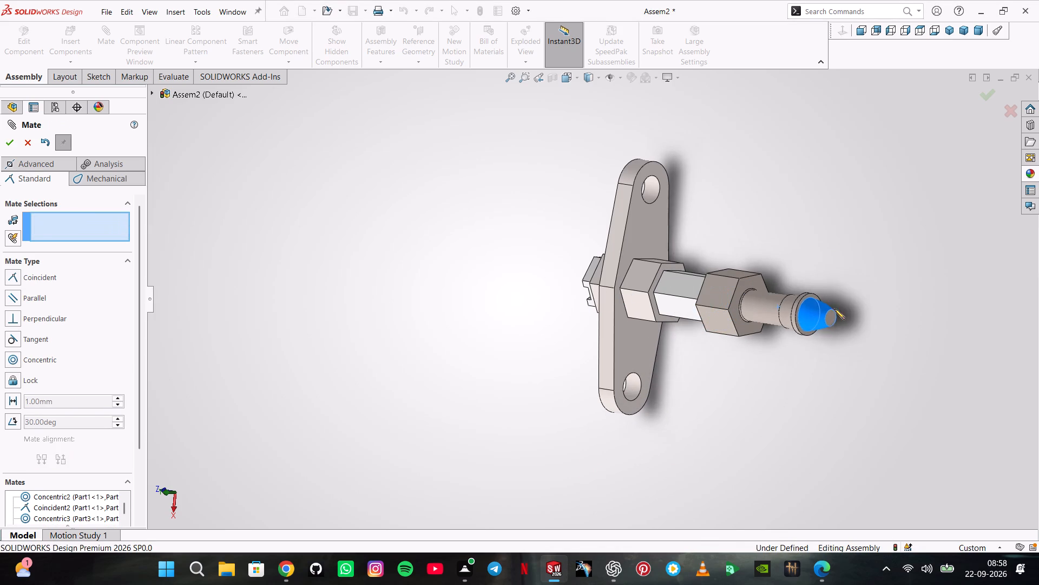
drag(834, 309, 967, 320)
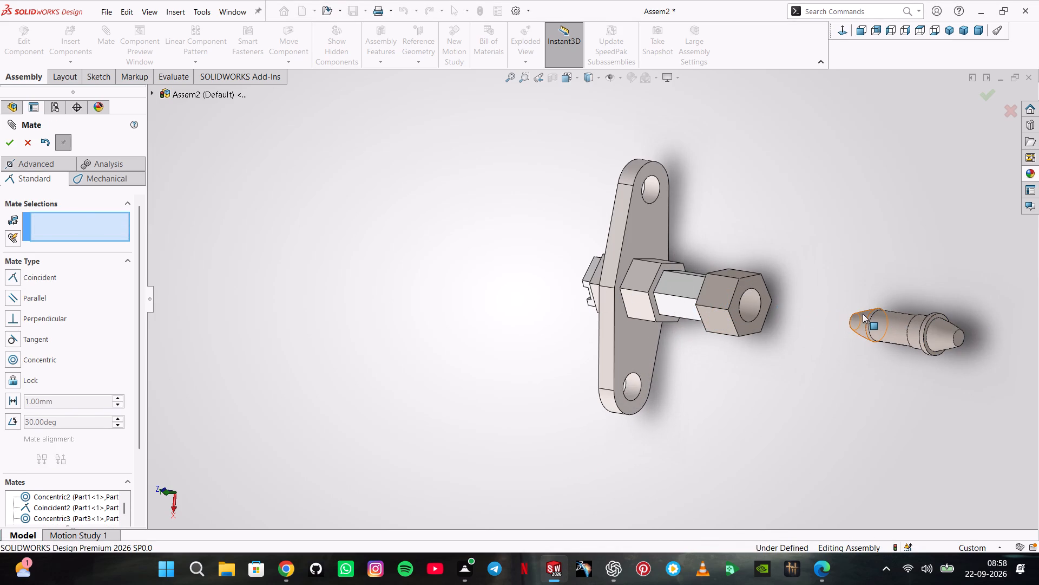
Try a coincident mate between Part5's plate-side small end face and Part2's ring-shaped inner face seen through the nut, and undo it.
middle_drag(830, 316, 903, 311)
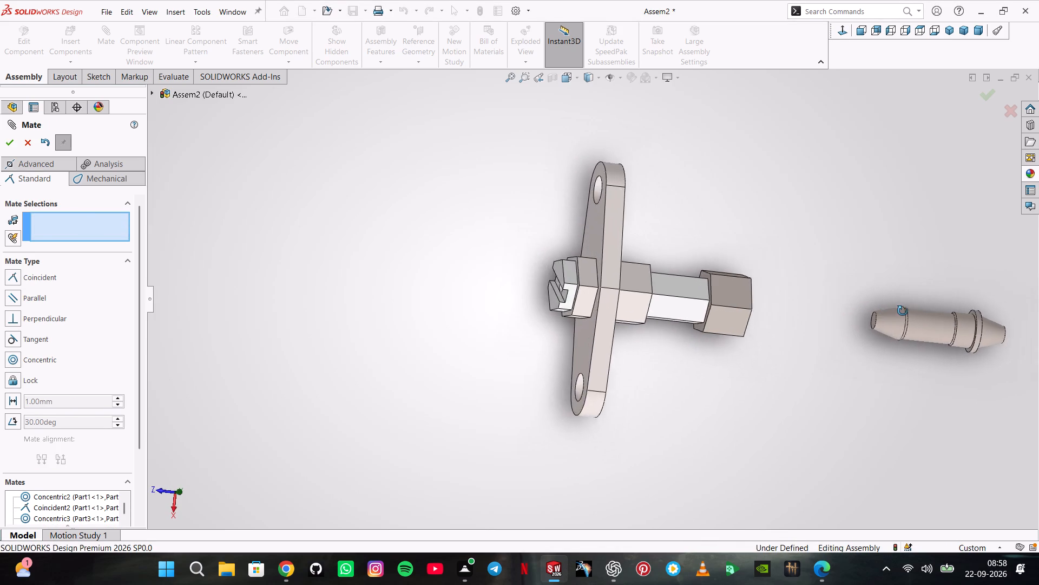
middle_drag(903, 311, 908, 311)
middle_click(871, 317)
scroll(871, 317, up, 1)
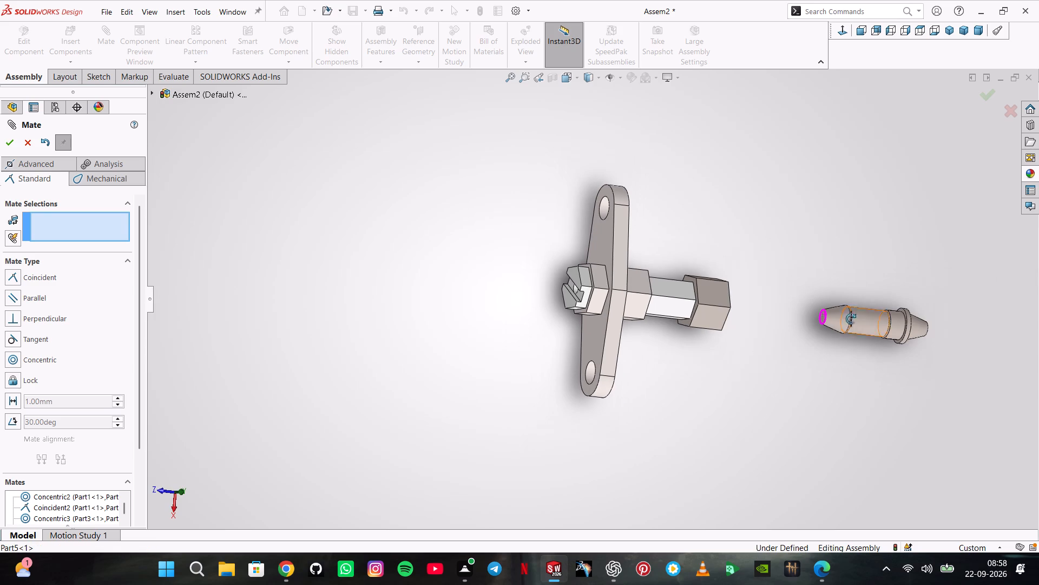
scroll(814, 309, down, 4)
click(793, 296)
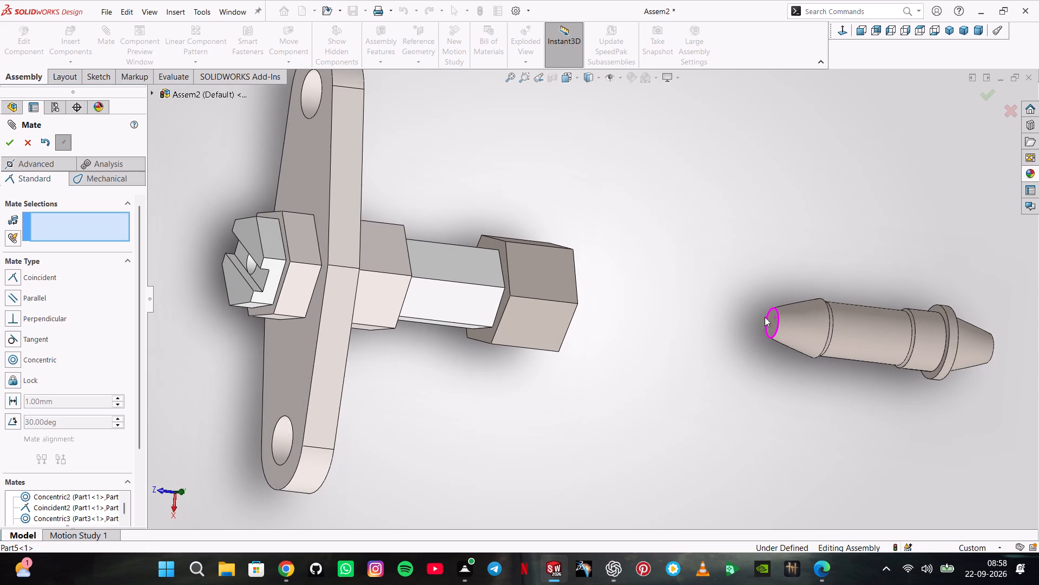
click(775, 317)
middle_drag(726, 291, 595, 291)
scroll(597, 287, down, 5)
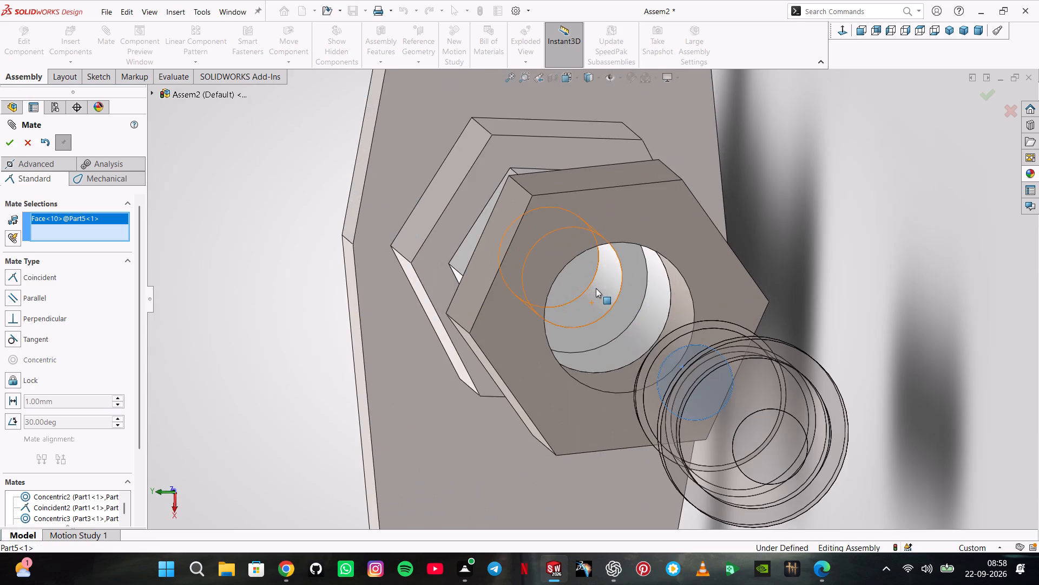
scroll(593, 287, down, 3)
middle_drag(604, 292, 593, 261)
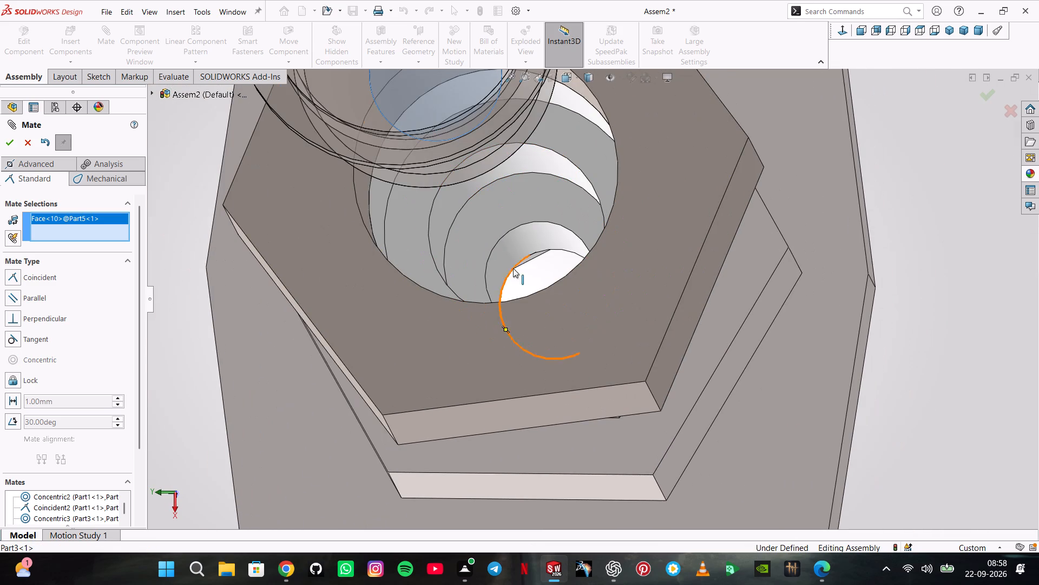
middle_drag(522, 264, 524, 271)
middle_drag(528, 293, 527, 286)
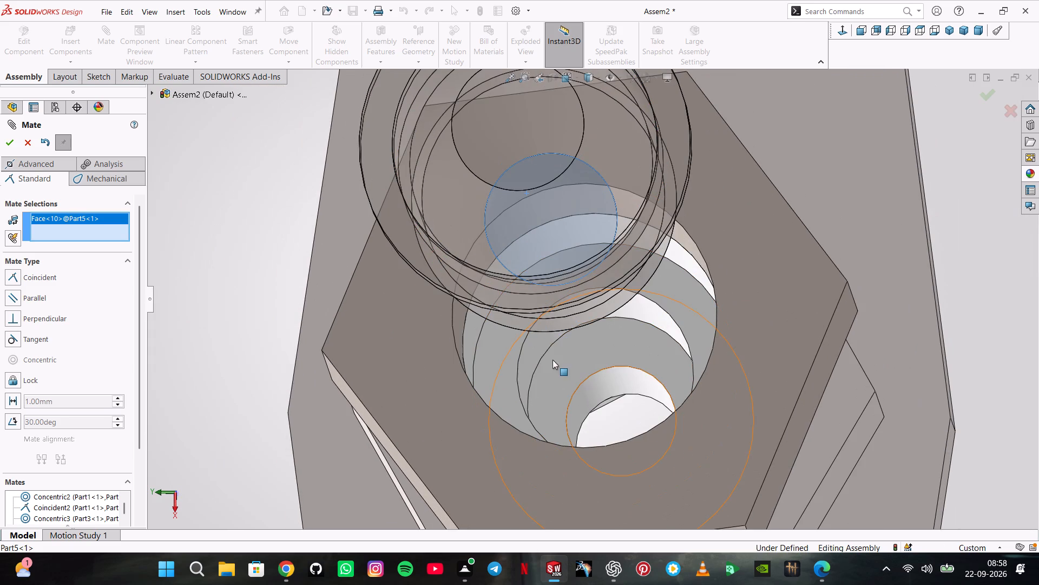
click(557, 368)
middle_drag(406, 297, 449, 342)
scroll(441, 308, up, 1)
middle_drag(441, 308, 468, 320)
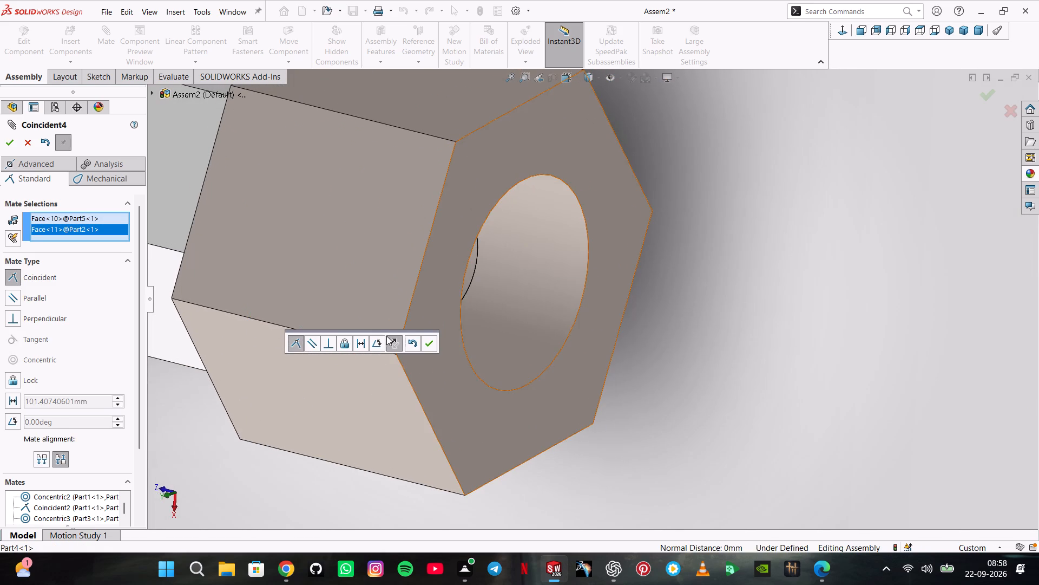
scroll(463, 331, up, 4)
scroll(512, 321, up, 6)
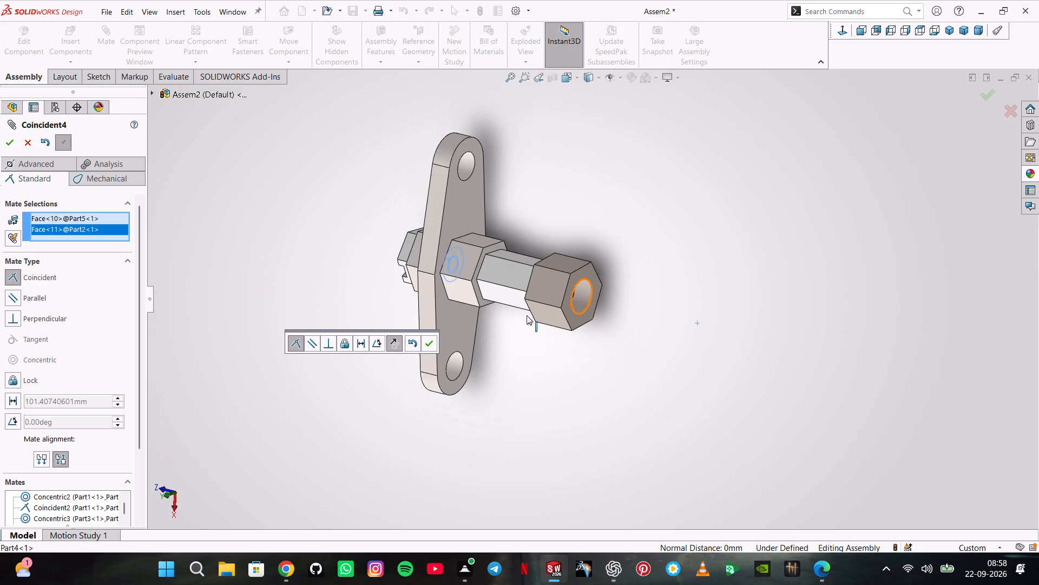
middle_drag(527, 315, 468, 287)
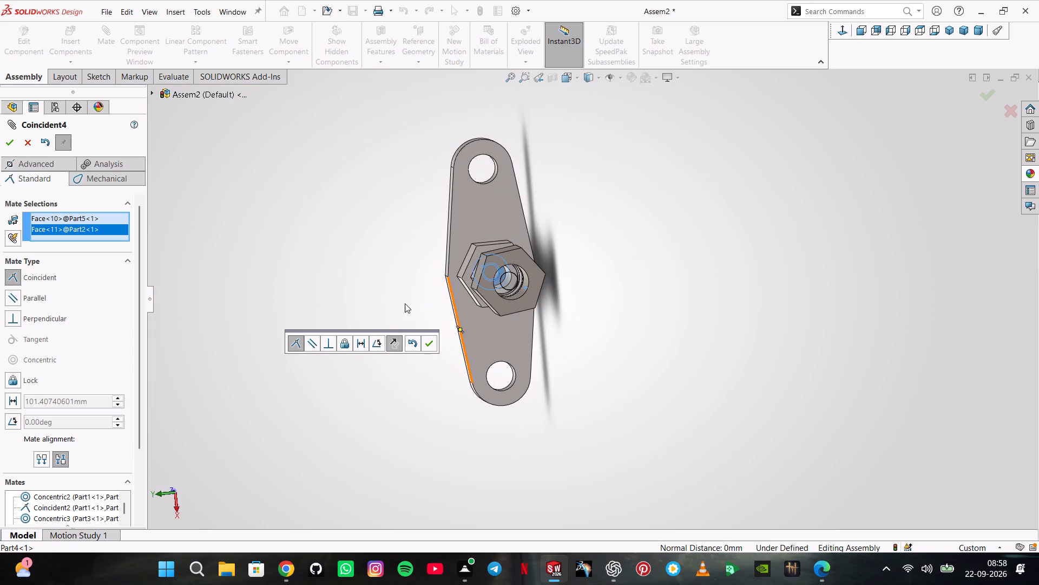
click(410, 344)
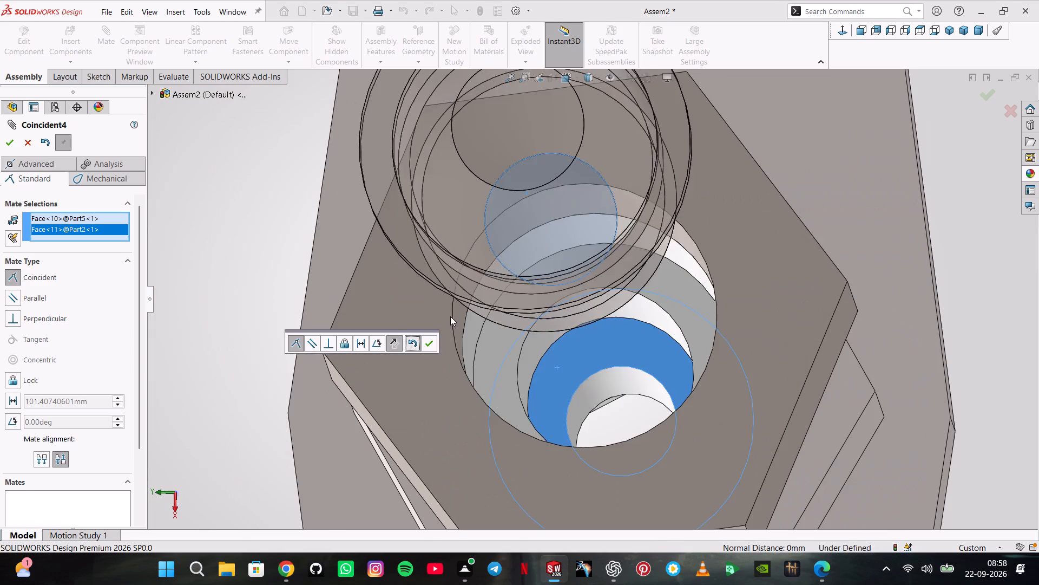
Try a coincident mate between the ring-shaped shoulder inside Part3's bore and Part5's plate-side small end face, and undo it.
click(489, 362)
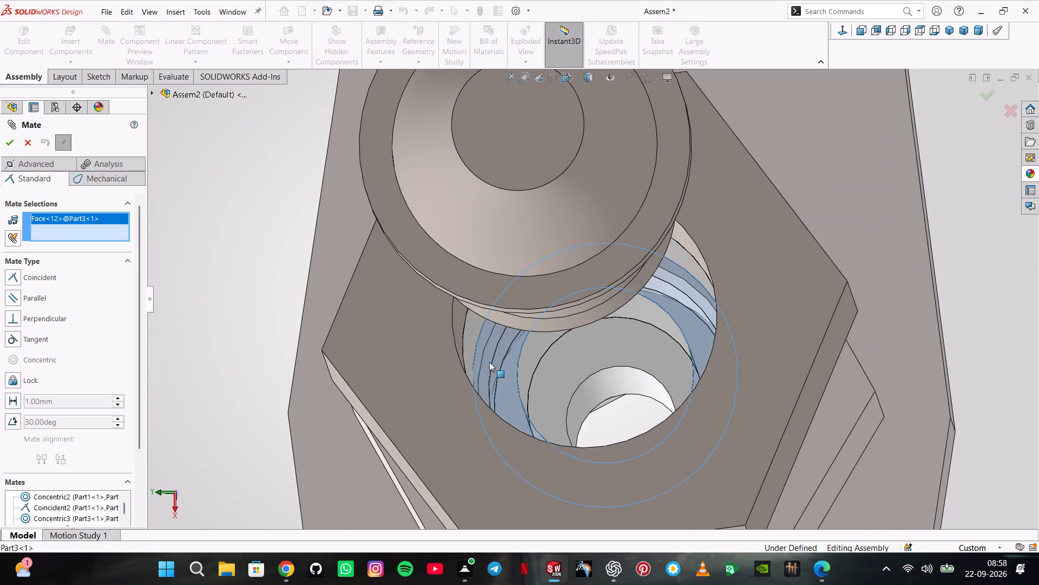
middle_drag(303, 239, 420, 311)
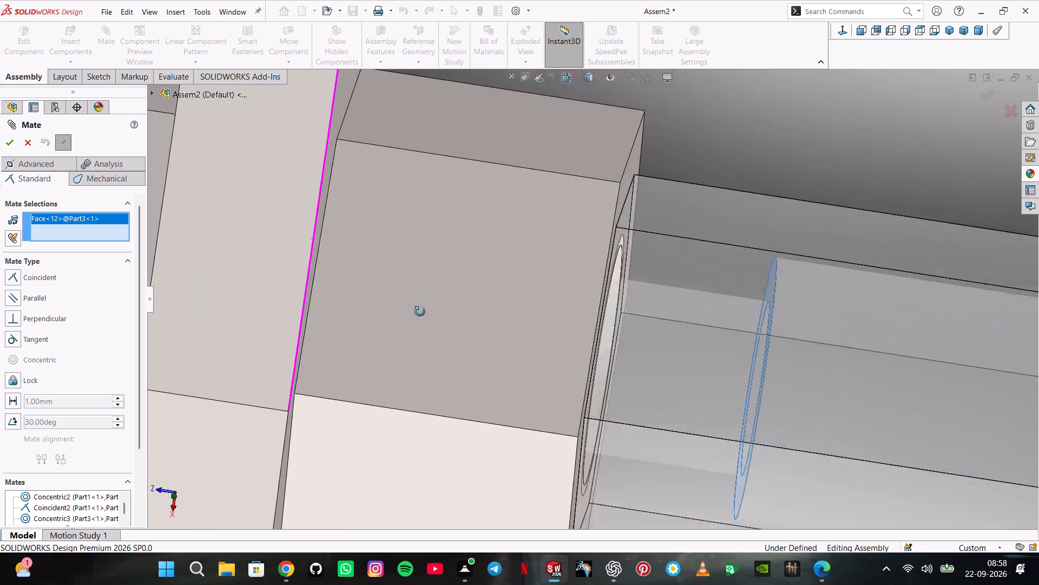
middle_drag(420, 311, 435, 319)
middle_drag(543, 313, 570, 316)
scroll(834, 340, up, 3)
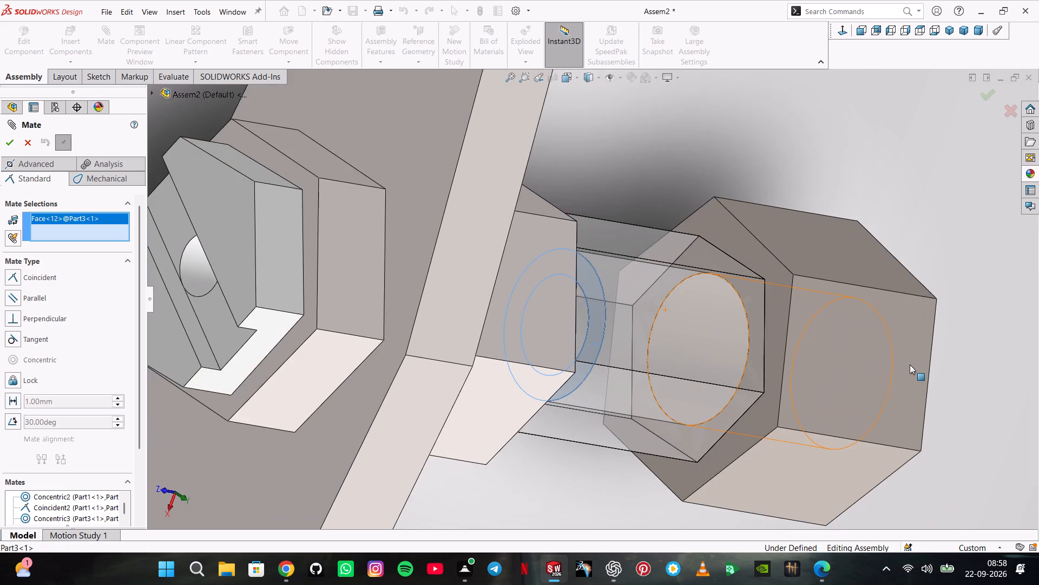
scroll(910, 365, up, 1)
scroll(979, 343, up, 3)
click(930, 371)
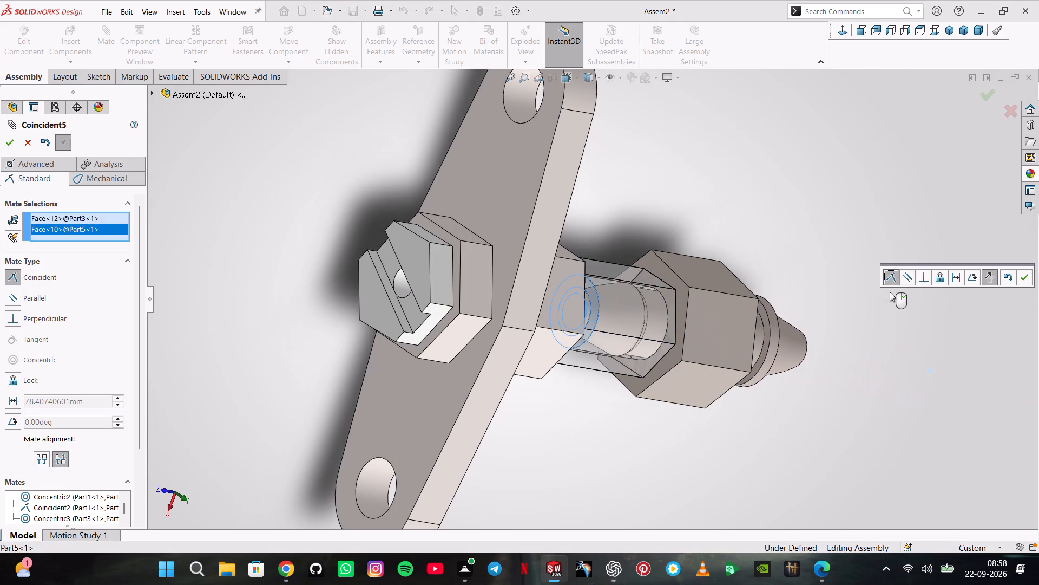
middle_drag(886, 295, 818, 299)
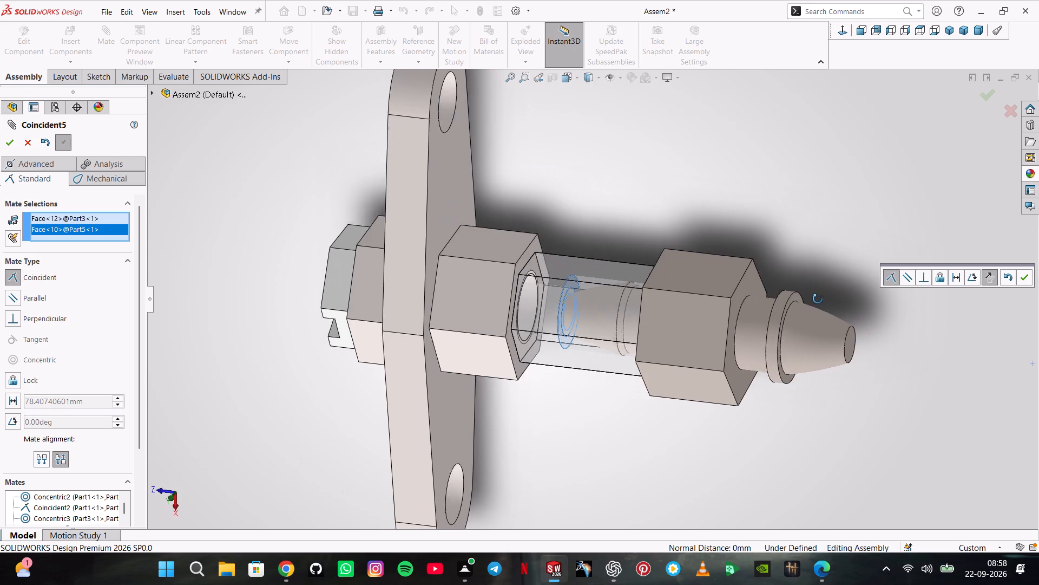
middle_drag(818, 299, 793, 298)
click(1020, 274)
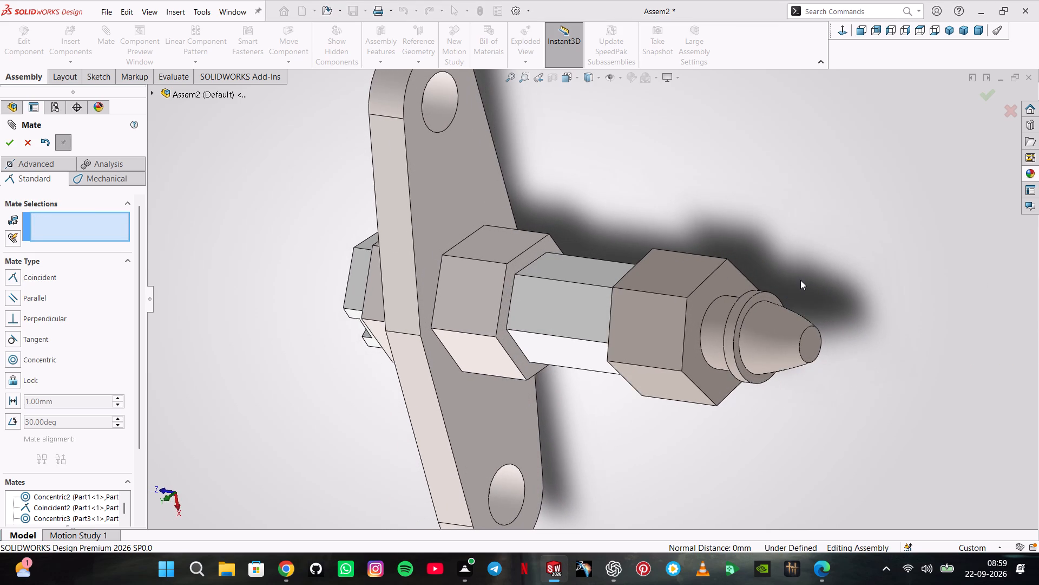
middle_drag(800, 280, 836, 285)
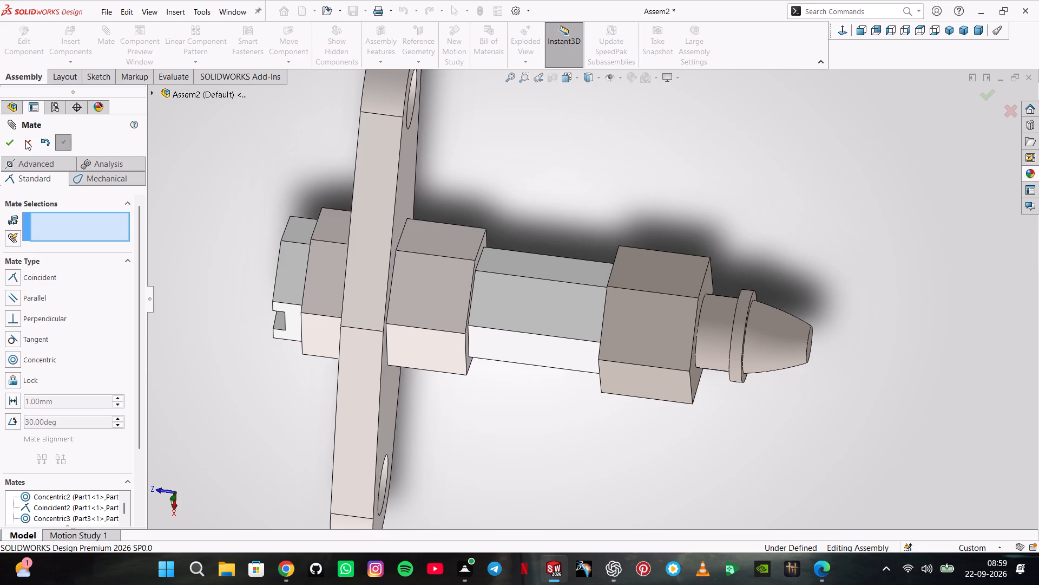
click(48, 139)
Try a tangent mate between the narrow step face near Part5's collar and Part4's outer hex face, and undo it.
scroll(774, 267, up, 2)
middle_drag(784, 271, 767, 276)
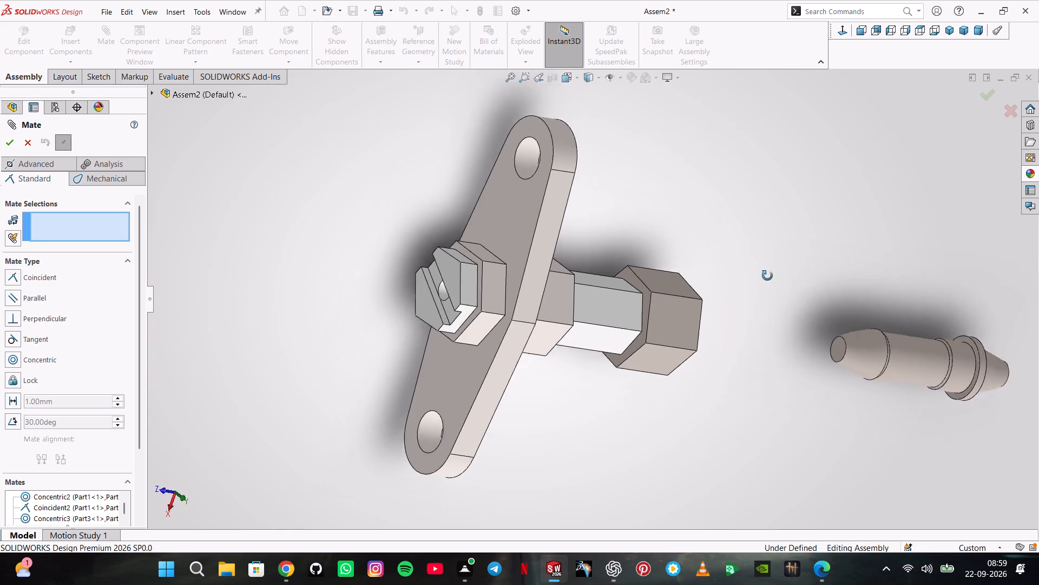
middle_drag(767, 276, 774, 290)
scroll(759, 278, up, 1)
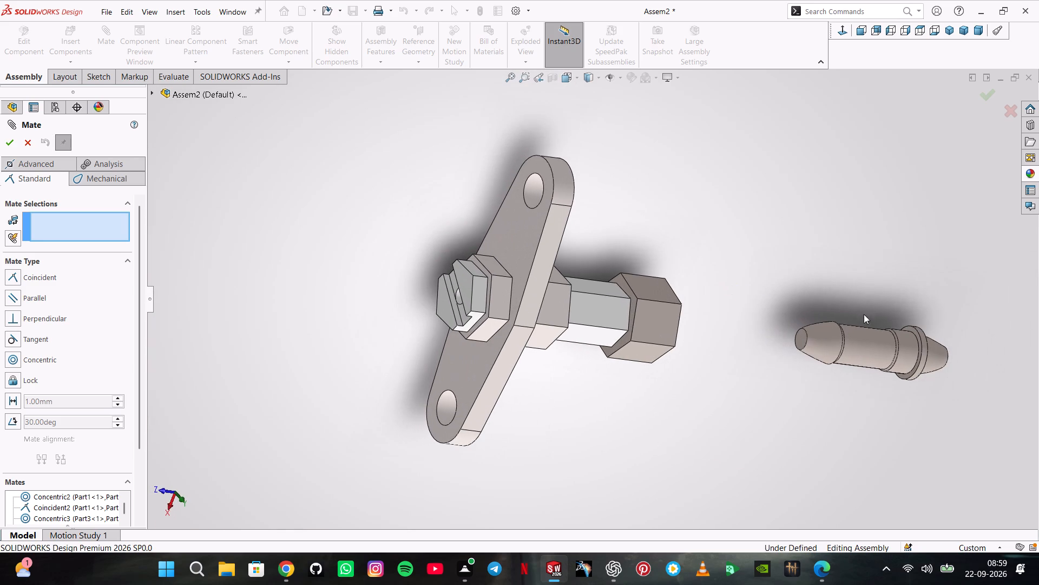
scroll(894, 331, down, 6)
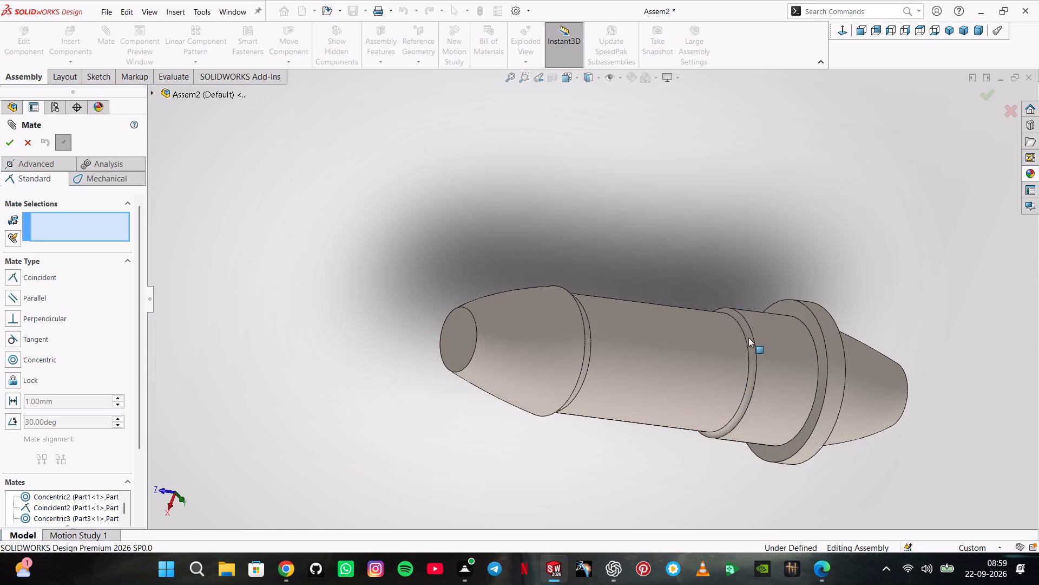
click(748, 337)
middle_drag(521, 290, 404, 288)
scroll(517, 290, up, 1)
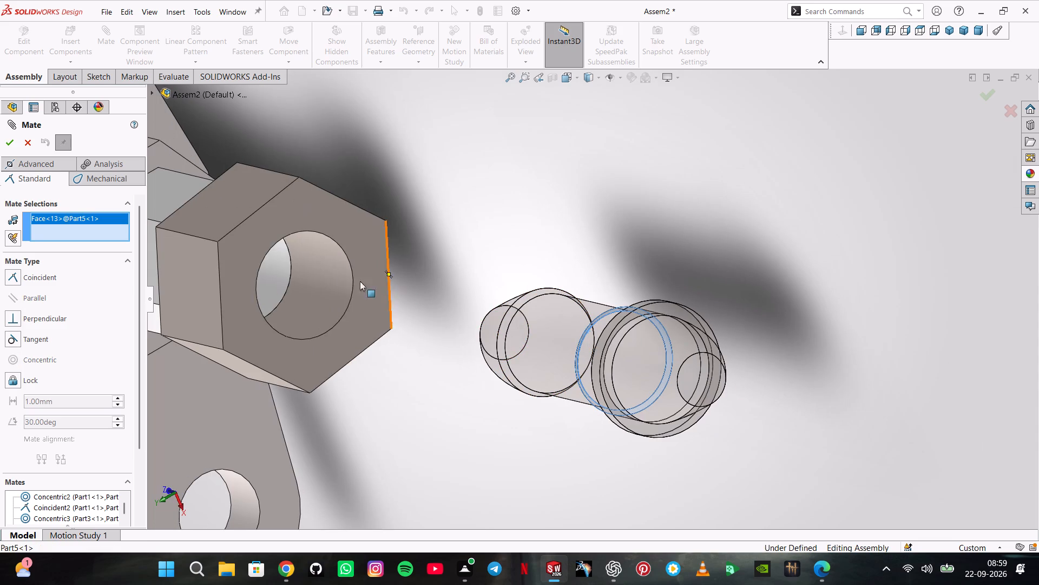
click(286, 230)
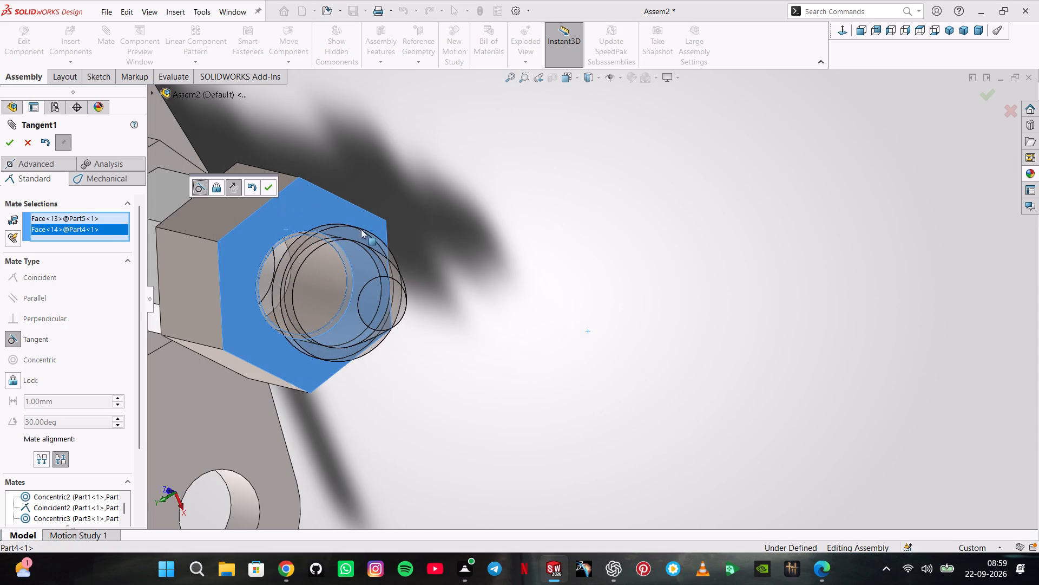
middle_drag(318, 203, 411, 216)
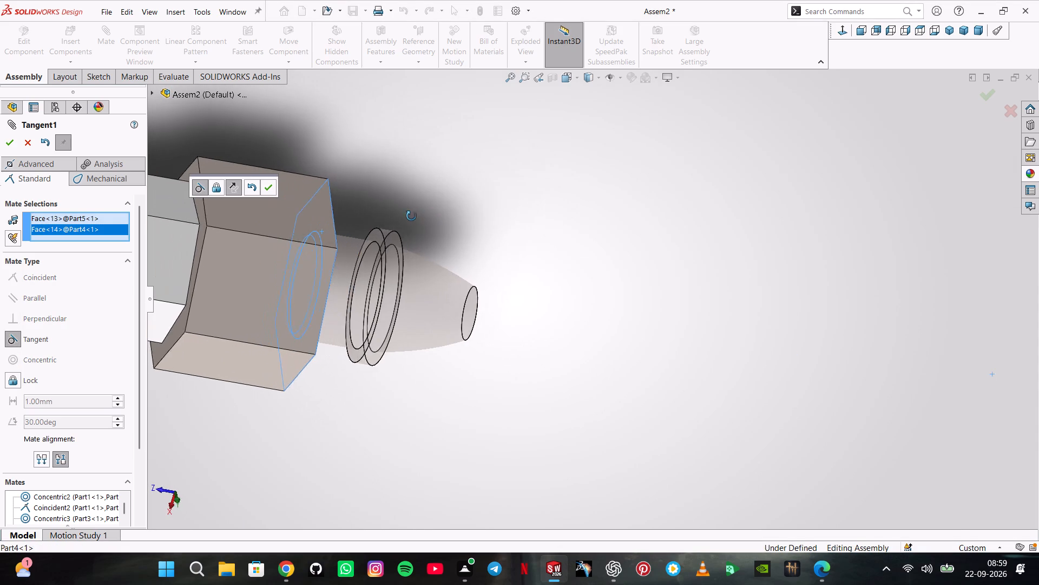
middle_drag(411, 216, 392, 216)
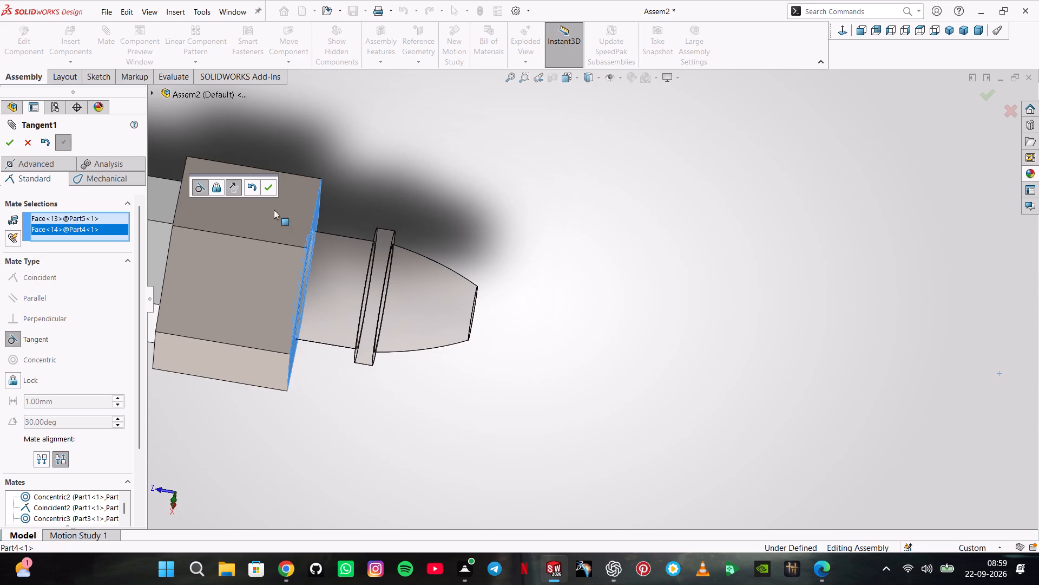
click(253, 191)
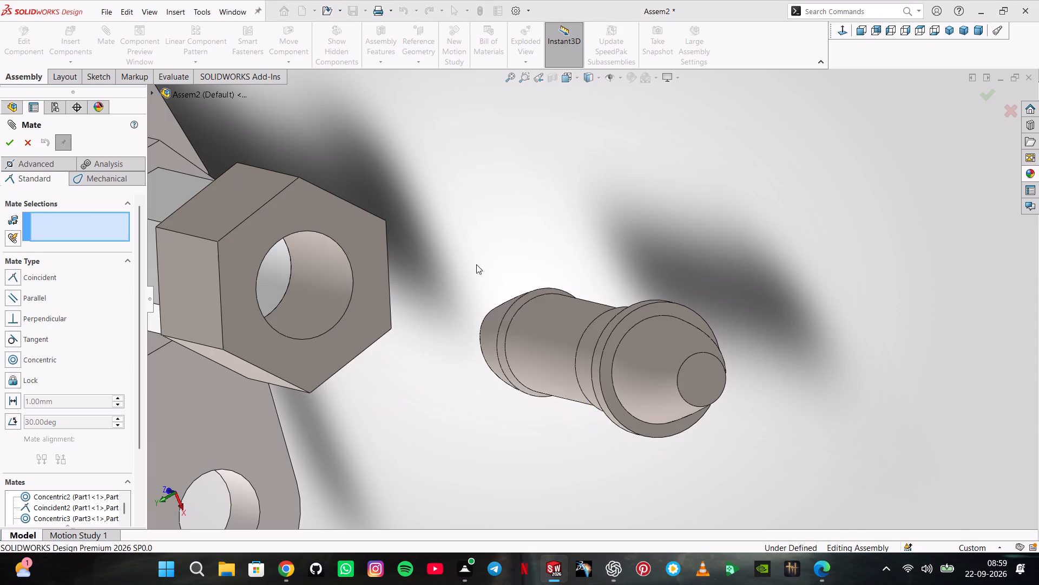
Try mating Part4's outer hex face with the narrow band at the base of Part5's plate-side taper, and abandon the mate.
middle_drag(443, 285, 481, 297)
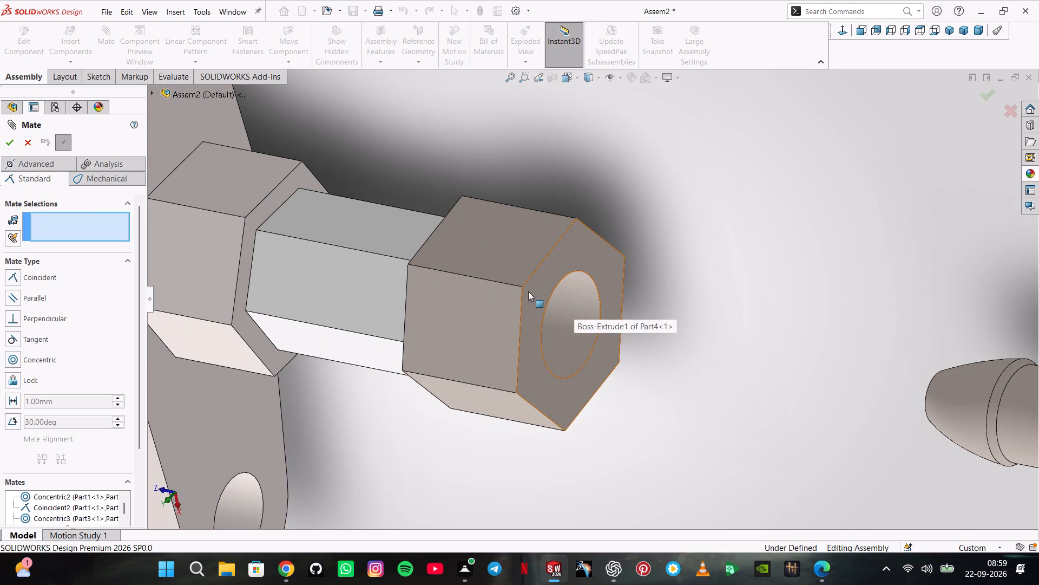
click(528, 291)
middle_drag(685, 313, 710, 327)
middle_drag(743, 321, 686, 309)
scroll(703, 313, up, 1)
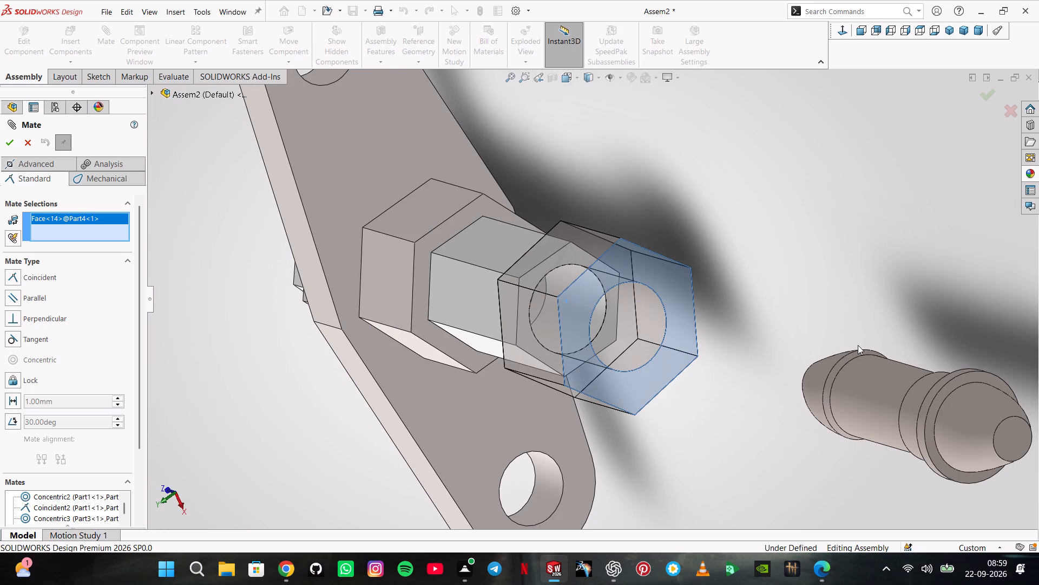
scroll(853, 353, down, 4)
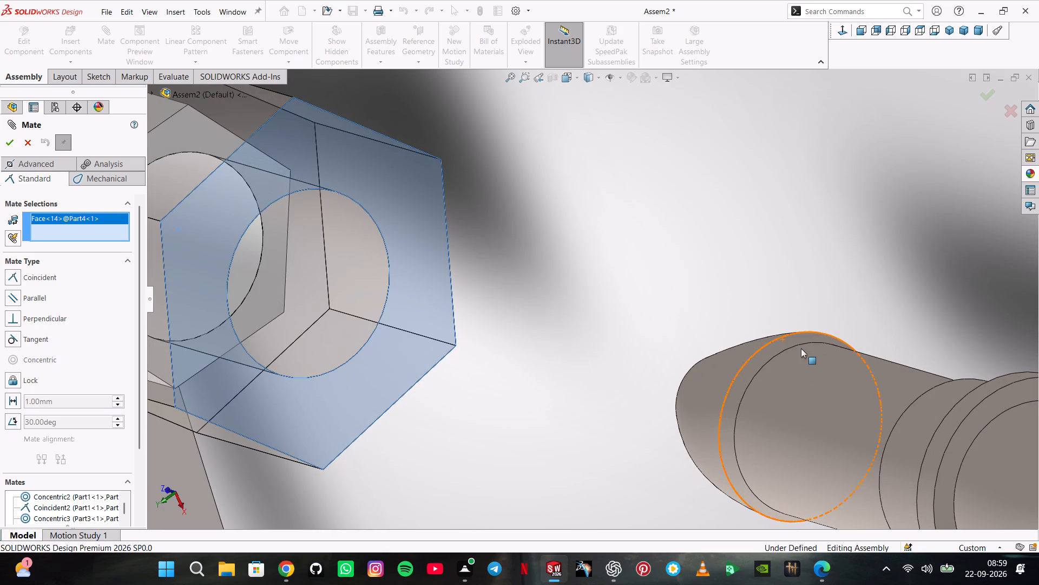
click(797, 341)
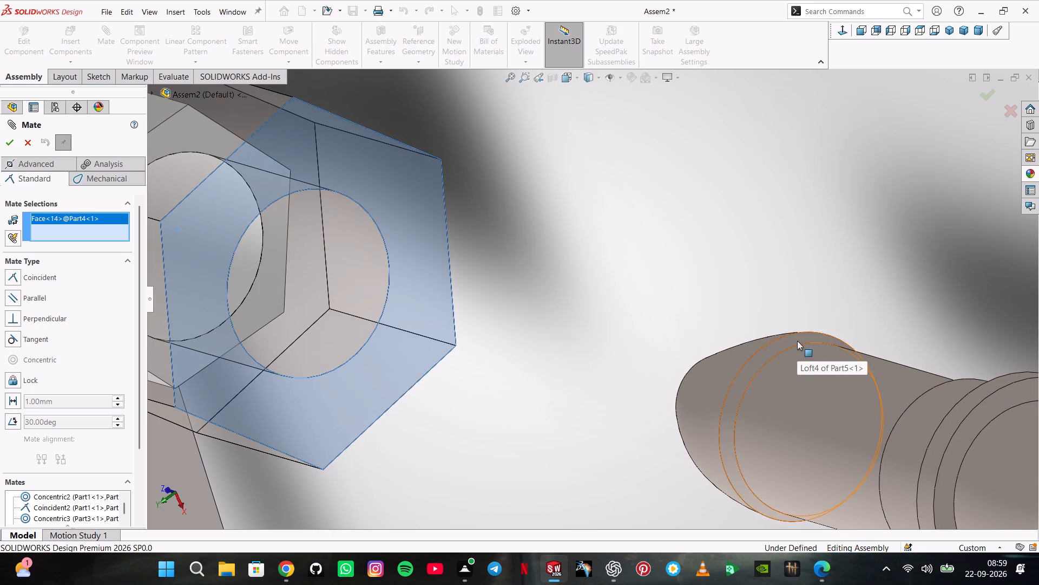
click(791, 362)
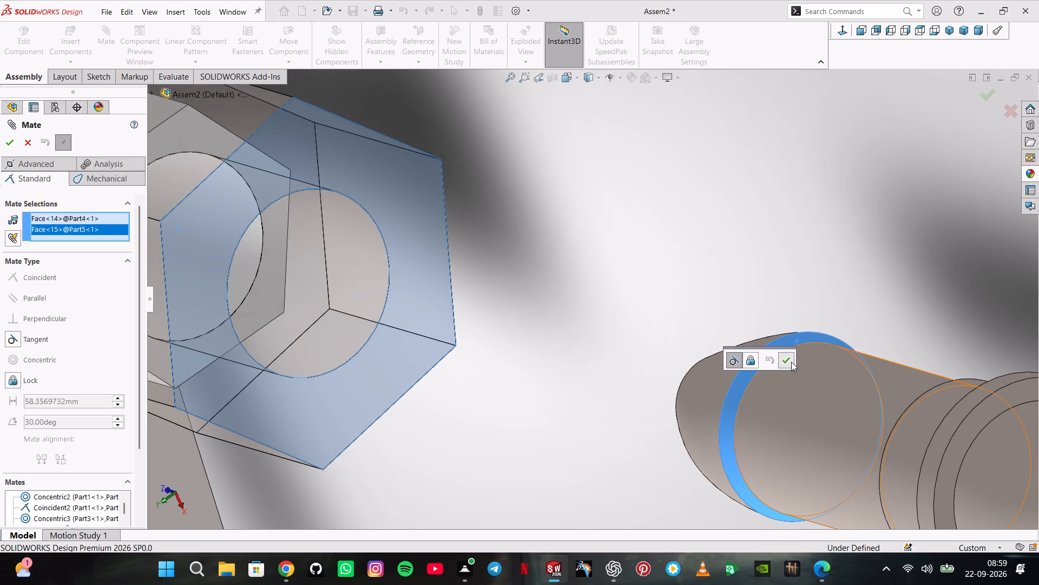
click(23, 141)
Add a tangent mate between the narrow step face near Part5's collar and Part4's outer hex end face.
middle_drag(648, 296, 693, 307)
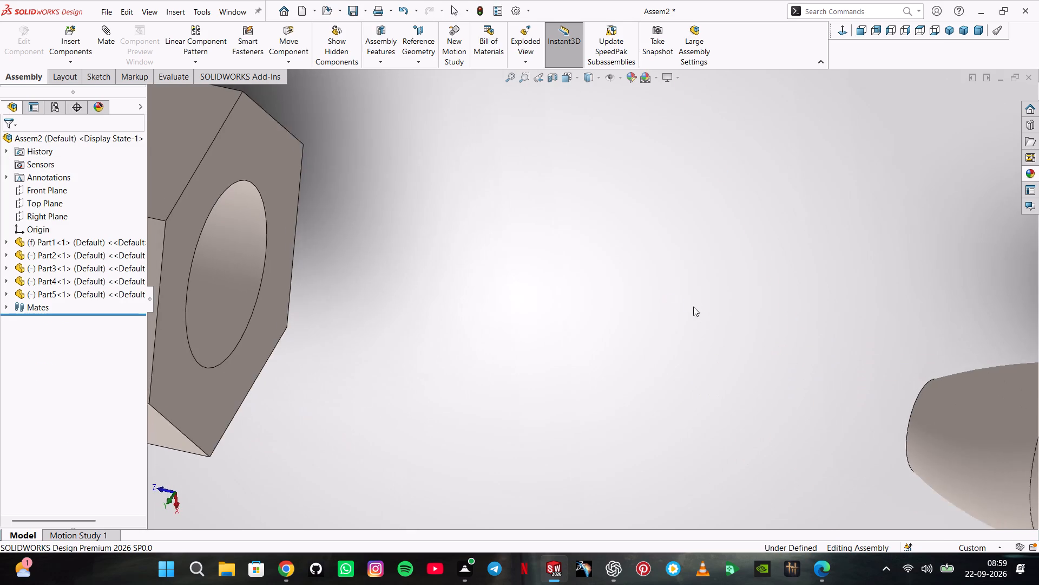
middle_drag(693, 307, 693, 307)
click(108, 43)
scroll(425, 227, up, 3)
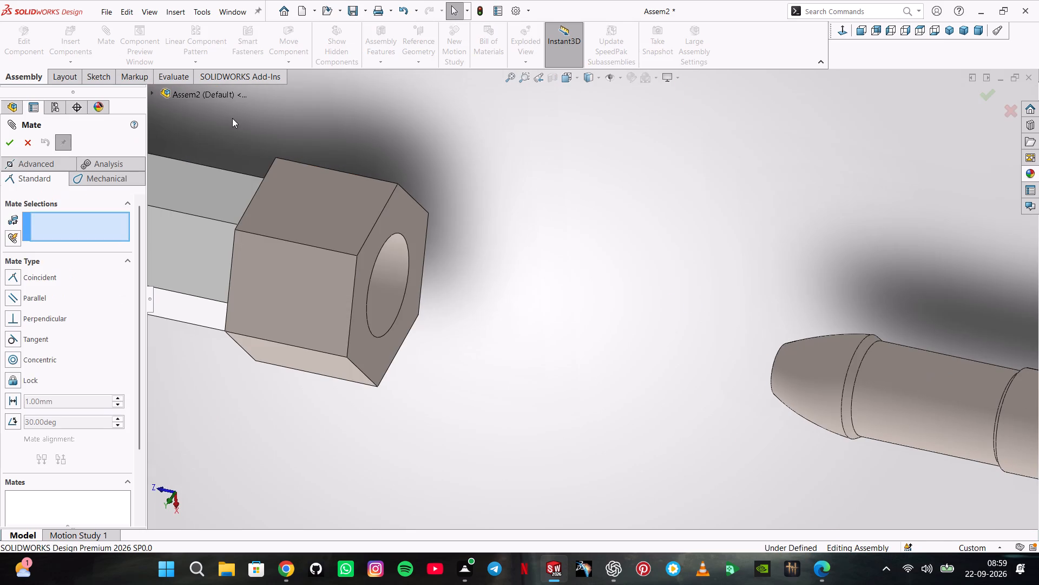
scroll(759, 275, up, 1)
scroll(850, 327, down, 2)
middle_drag(860, 334, 913, 352)
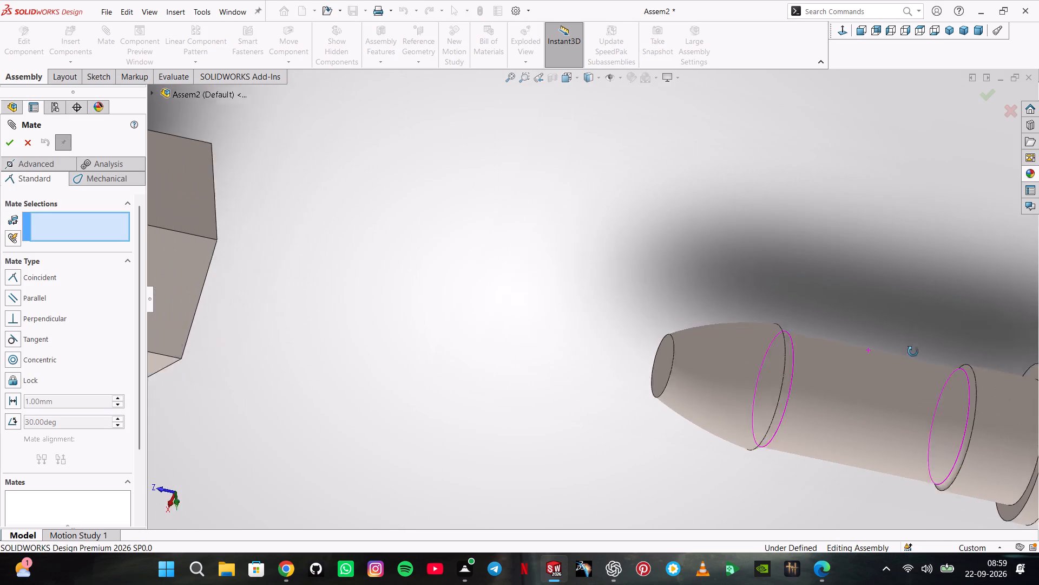
middle_drag(913, 352, 923, 354)
click(964, 373)
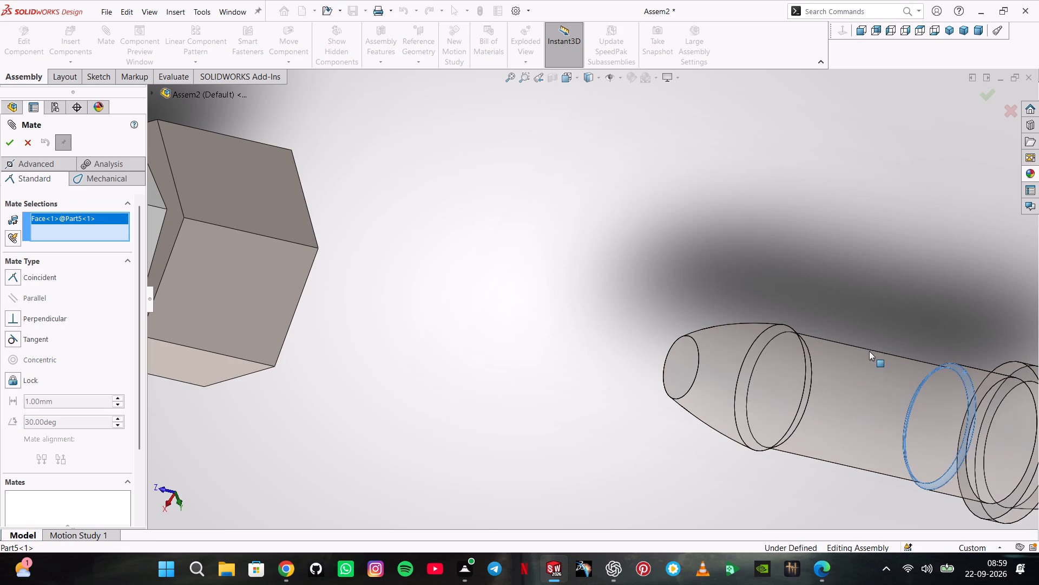
middle_drag(225, 219, 159, 219)
scroll(223, 219, up, 1)
click(394, 225)
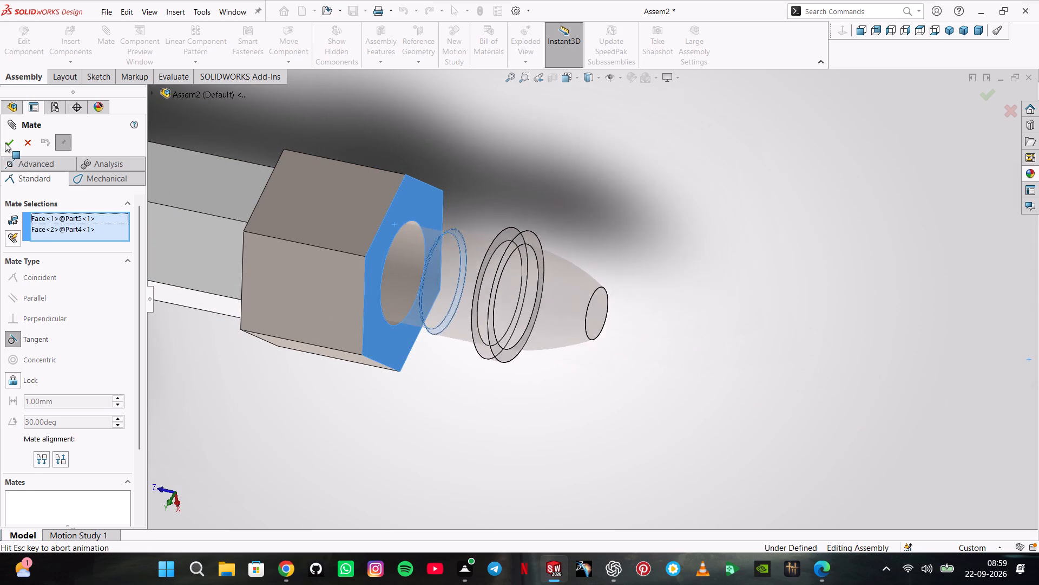
click(5, 142)
Inspect the mated assembly from several angles, set it to the trimetric view, and finish mating.
middle_drag(269, 193, 287, 196)
scroll(295, 200, up, 4)
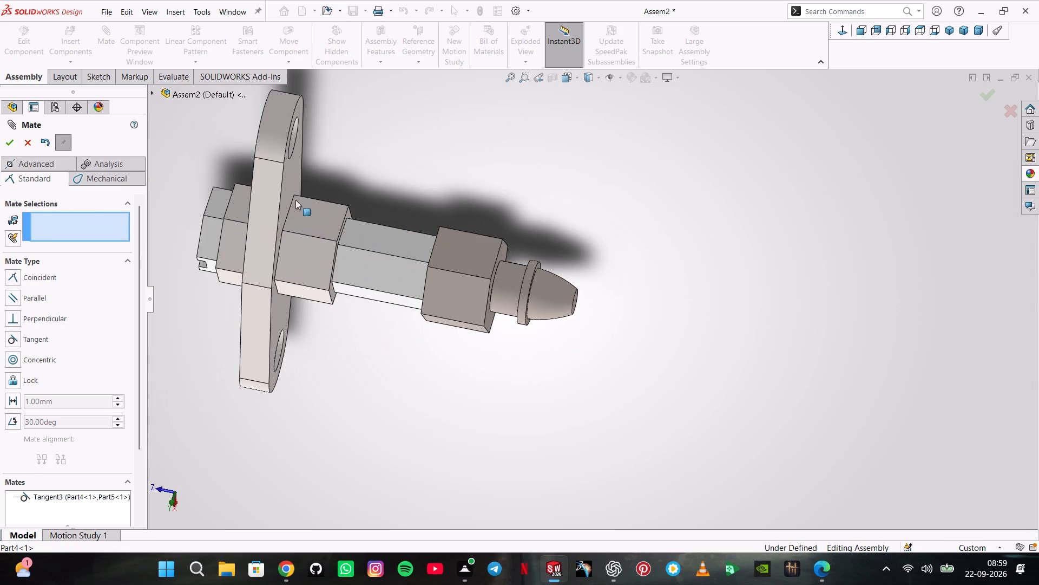
middle_drag(289, 227, 334, 405)
scroll(361, 255, up, 1)
middle_drag(361, 255, 371, 303)
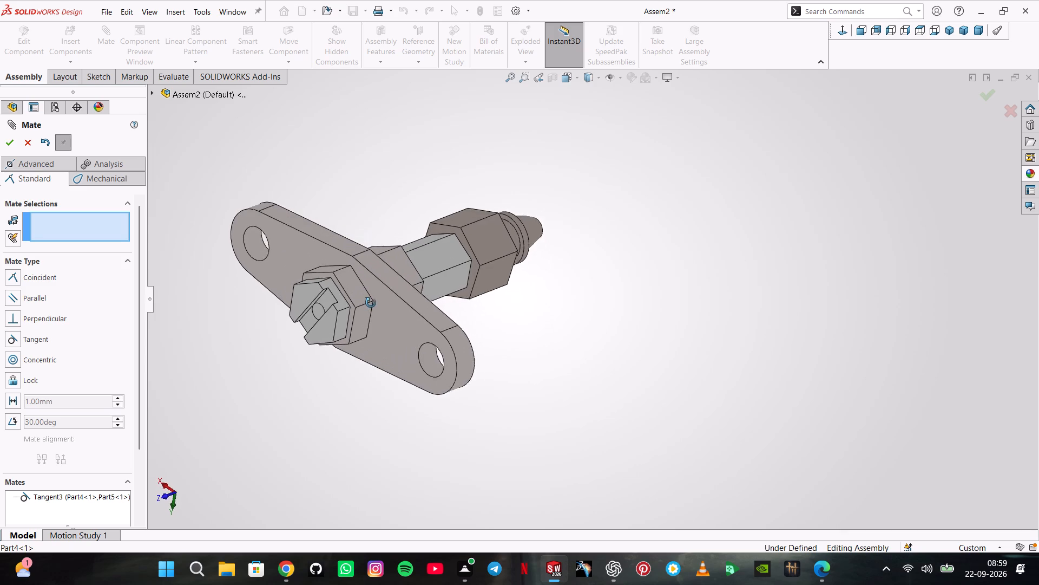
middle_drag(371, 303, 376, 312)
click(970, 30)
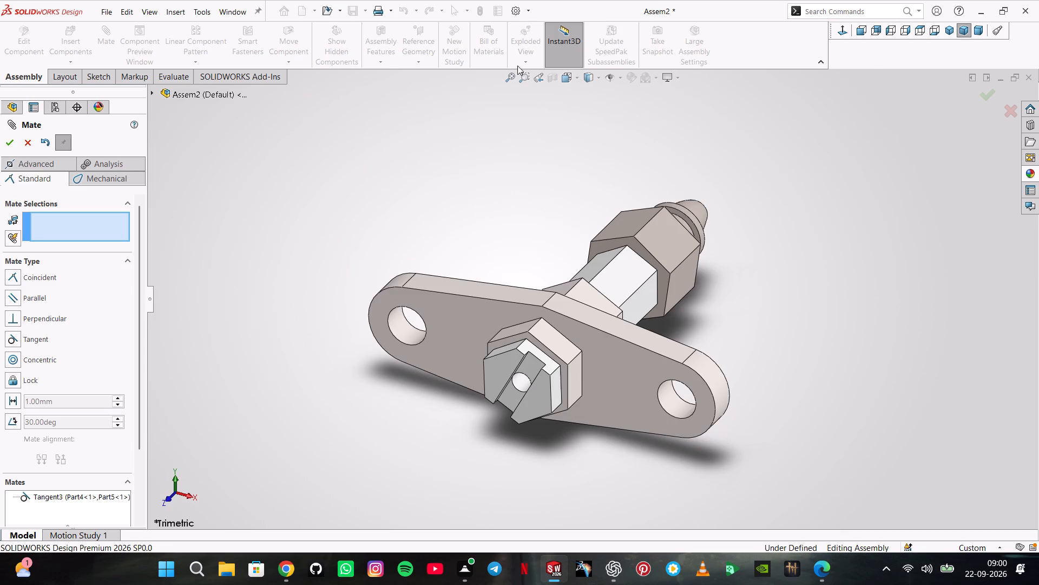
click(9, 145)
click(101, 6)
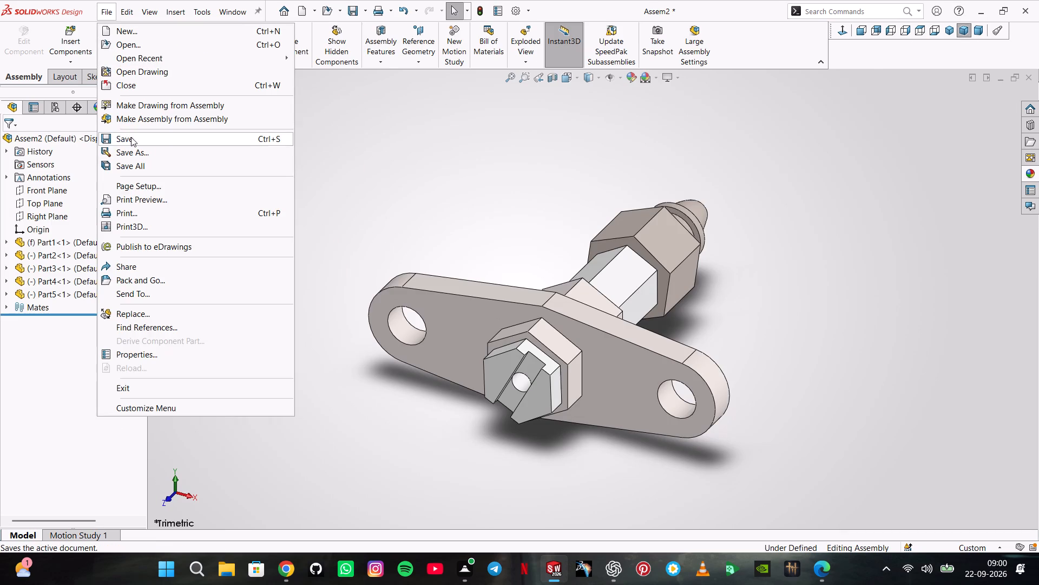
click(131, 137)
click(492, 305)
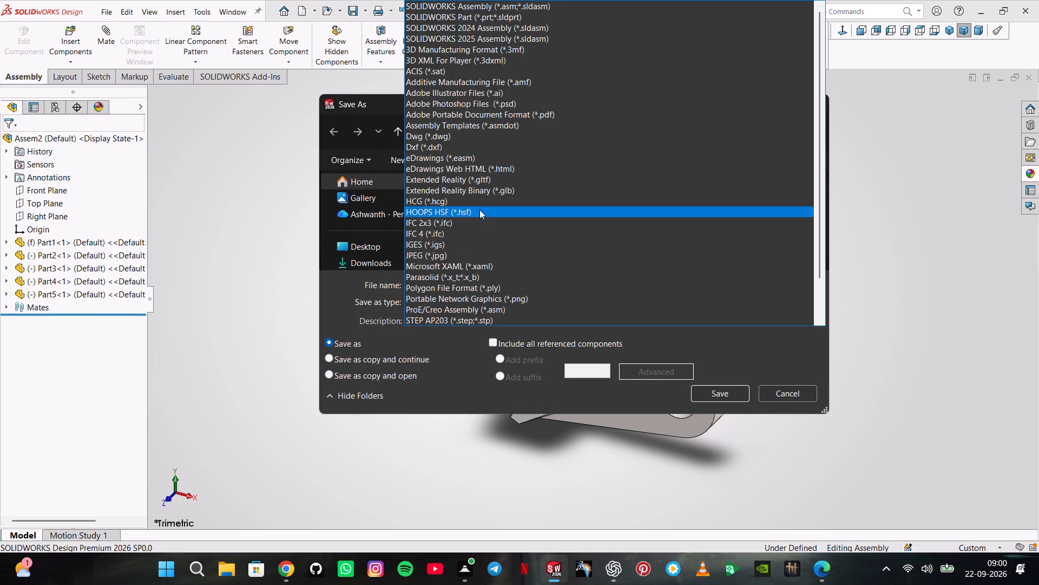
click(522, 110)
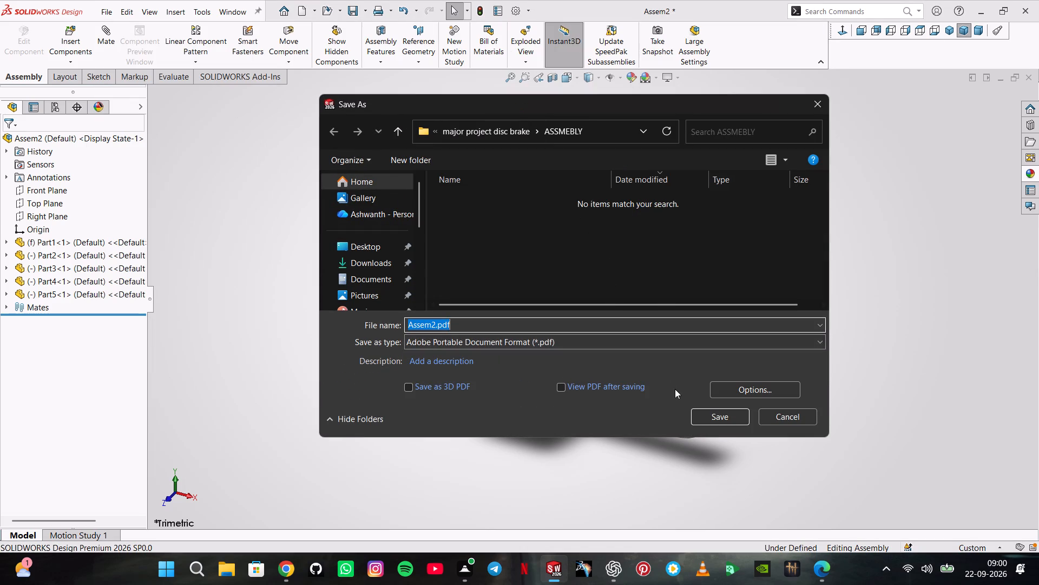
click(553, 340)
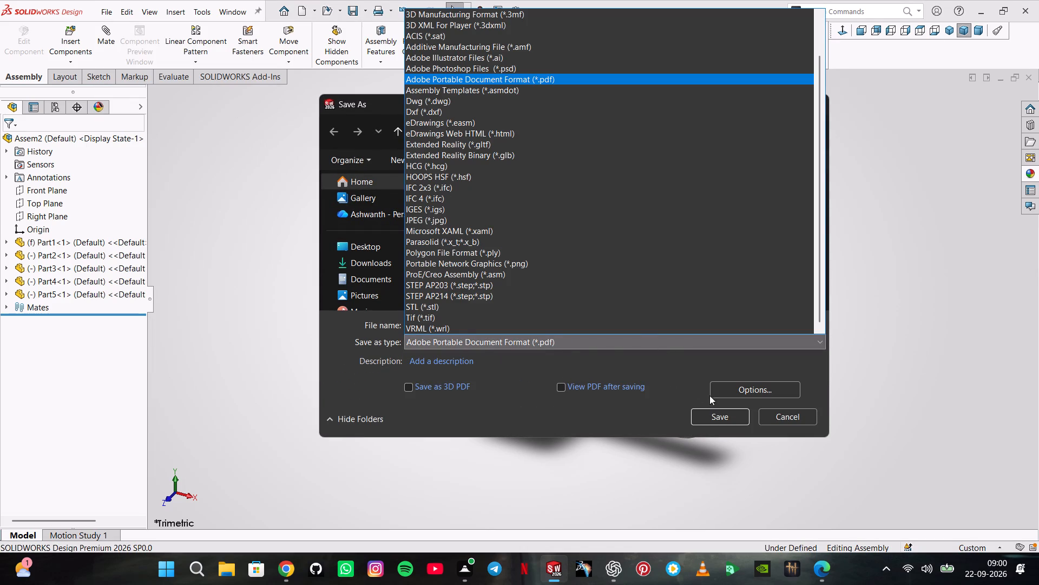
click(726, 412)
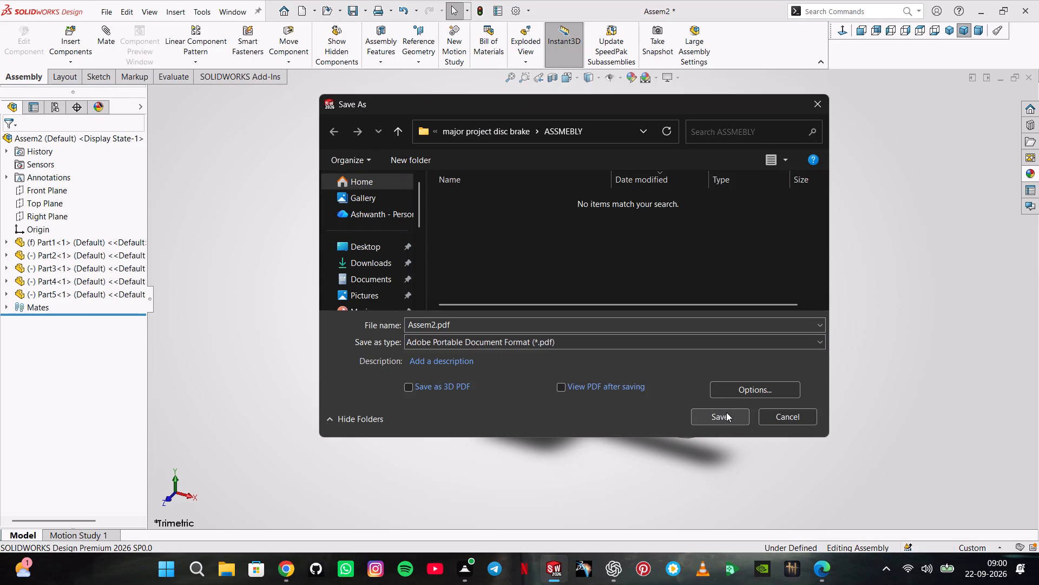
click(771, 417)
Save the assembly as Assem2.SLDASM in the ASSMEBLY folder of the major project disc brake folder.
click(94, 6)
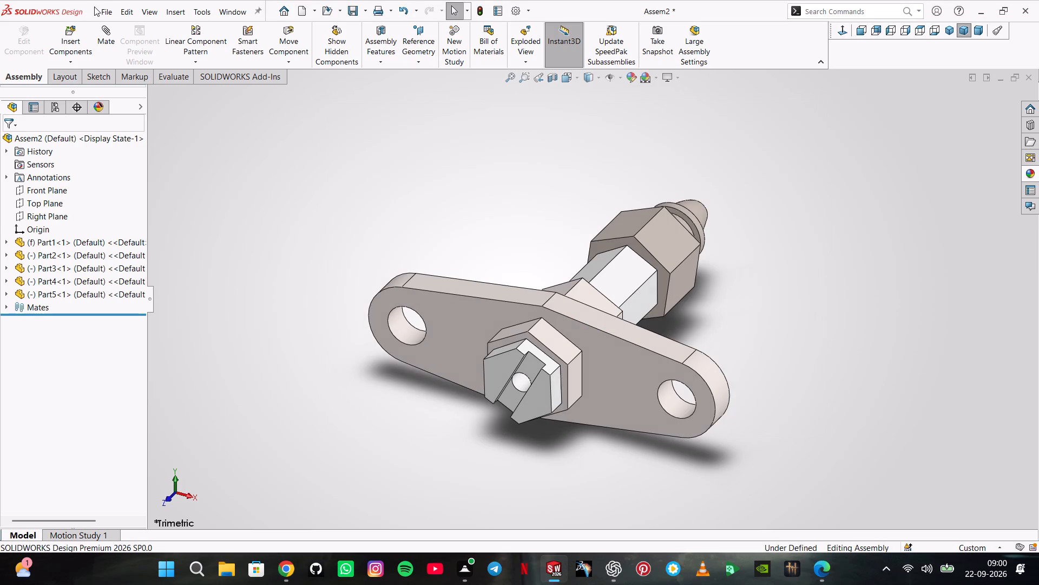
click(100, 5)
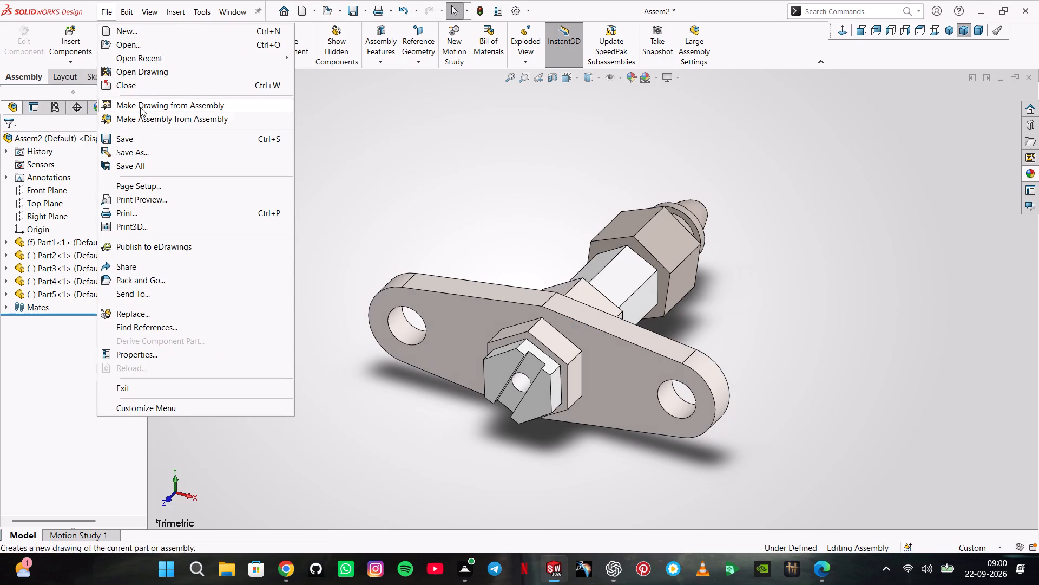
click(150, 141)
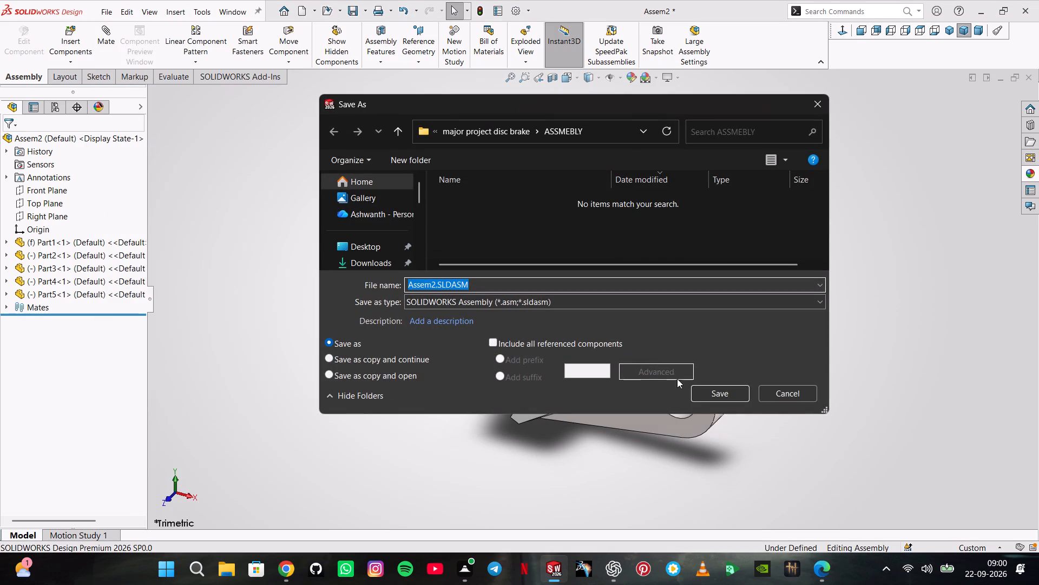
click(707, 393)
Save a PDF version of the assembly as Assem2.pdf in the ASSMEBLY folder.
click(103, 2)
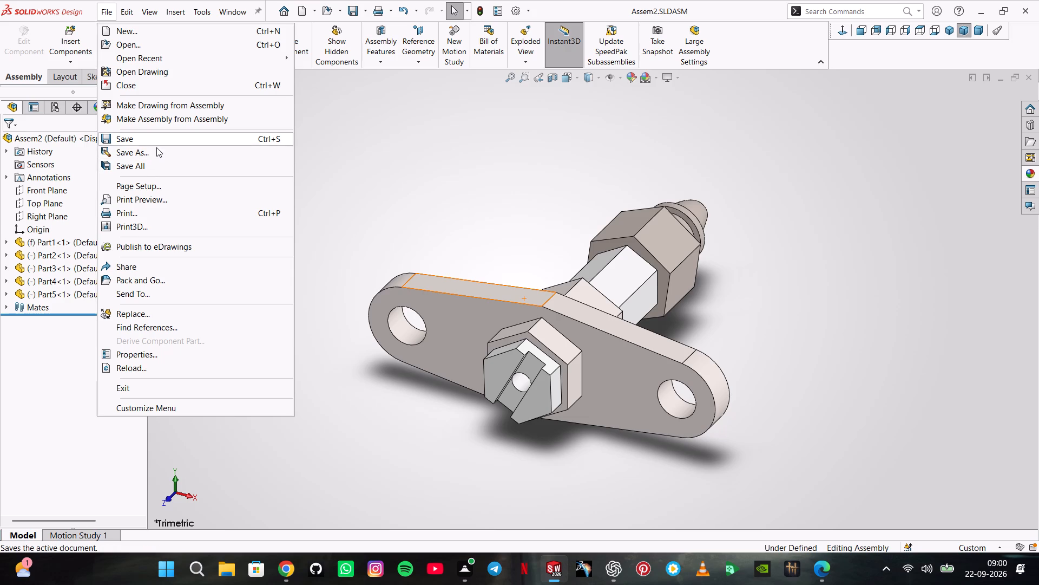
click(158, 152)
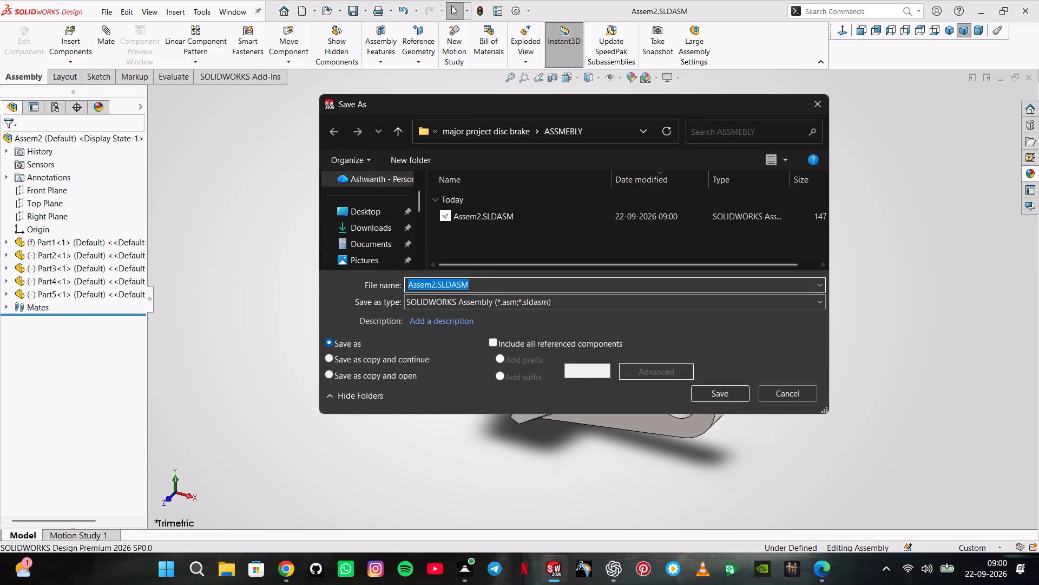
click(492, 304)
click(482, 118)
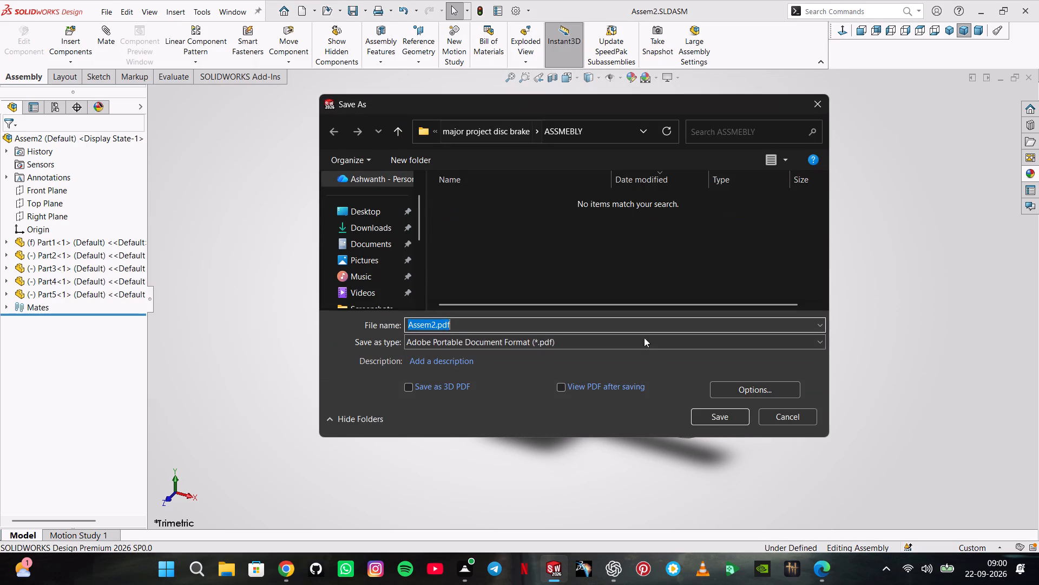
click(708, 419)
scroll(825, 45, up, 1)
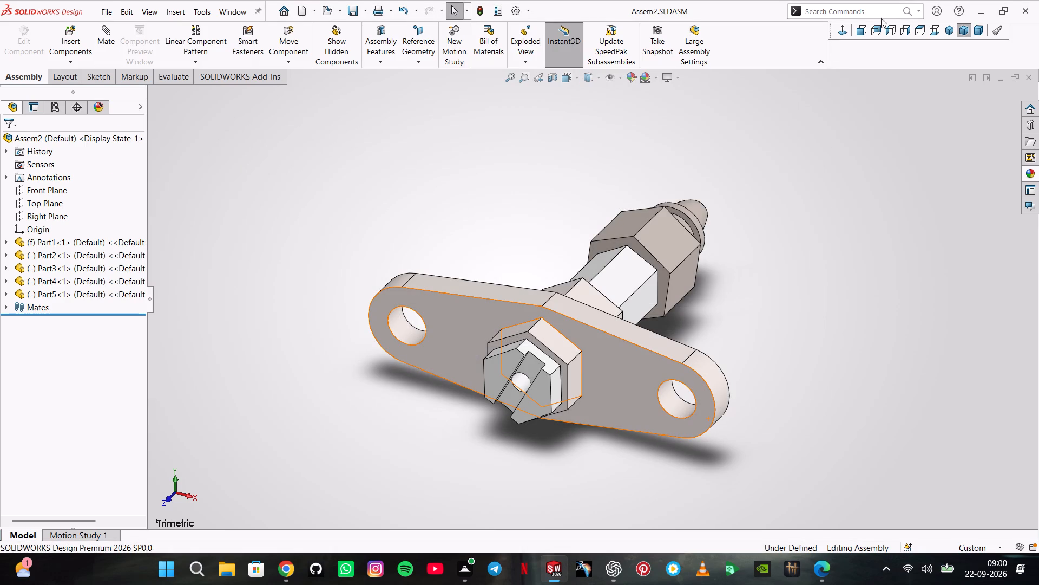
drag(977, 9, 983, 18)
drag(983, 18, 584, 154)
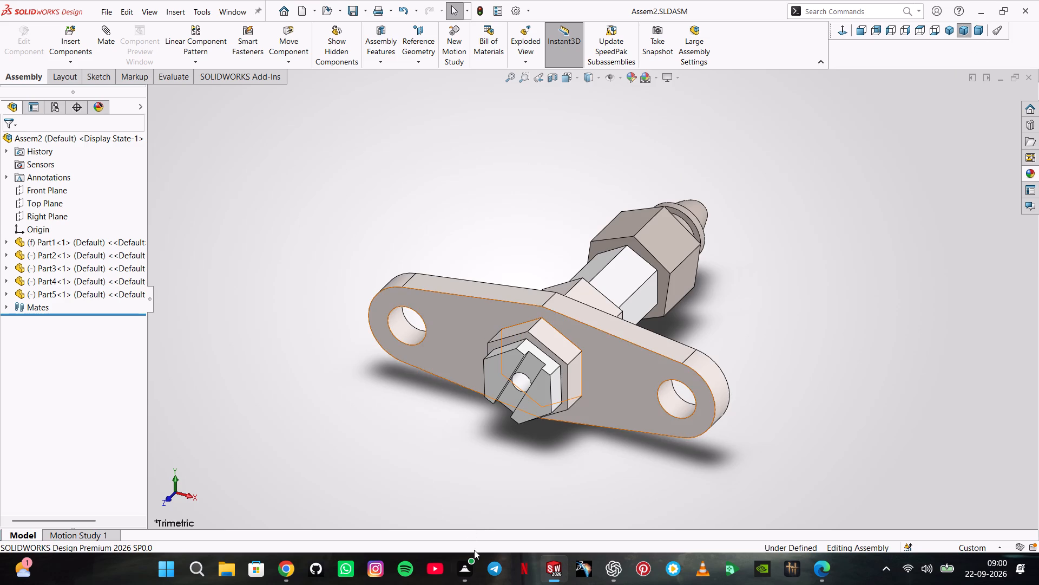